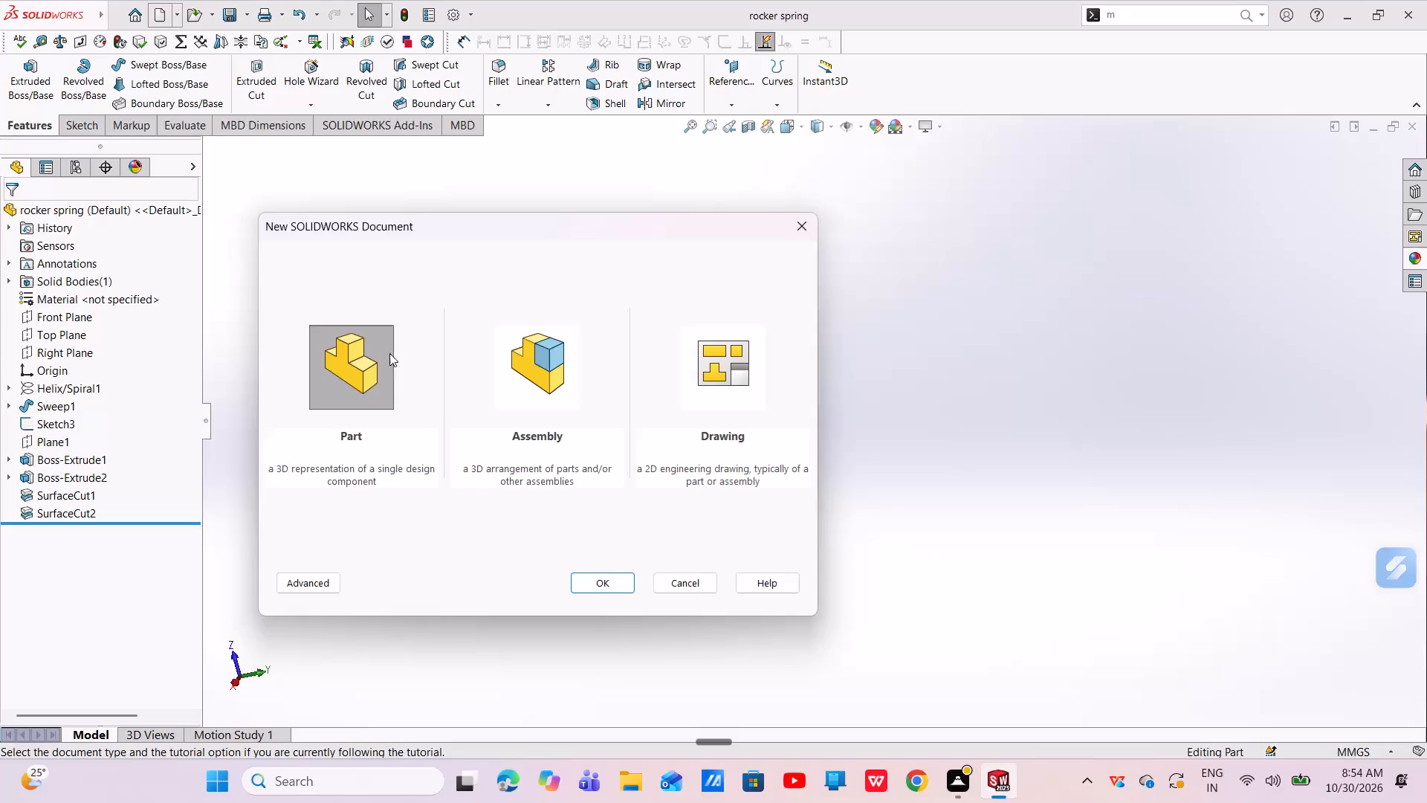
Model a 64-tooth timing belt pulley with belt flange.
Create a new part document.
{"action": "left_click", "coordinate": [604, 581]}
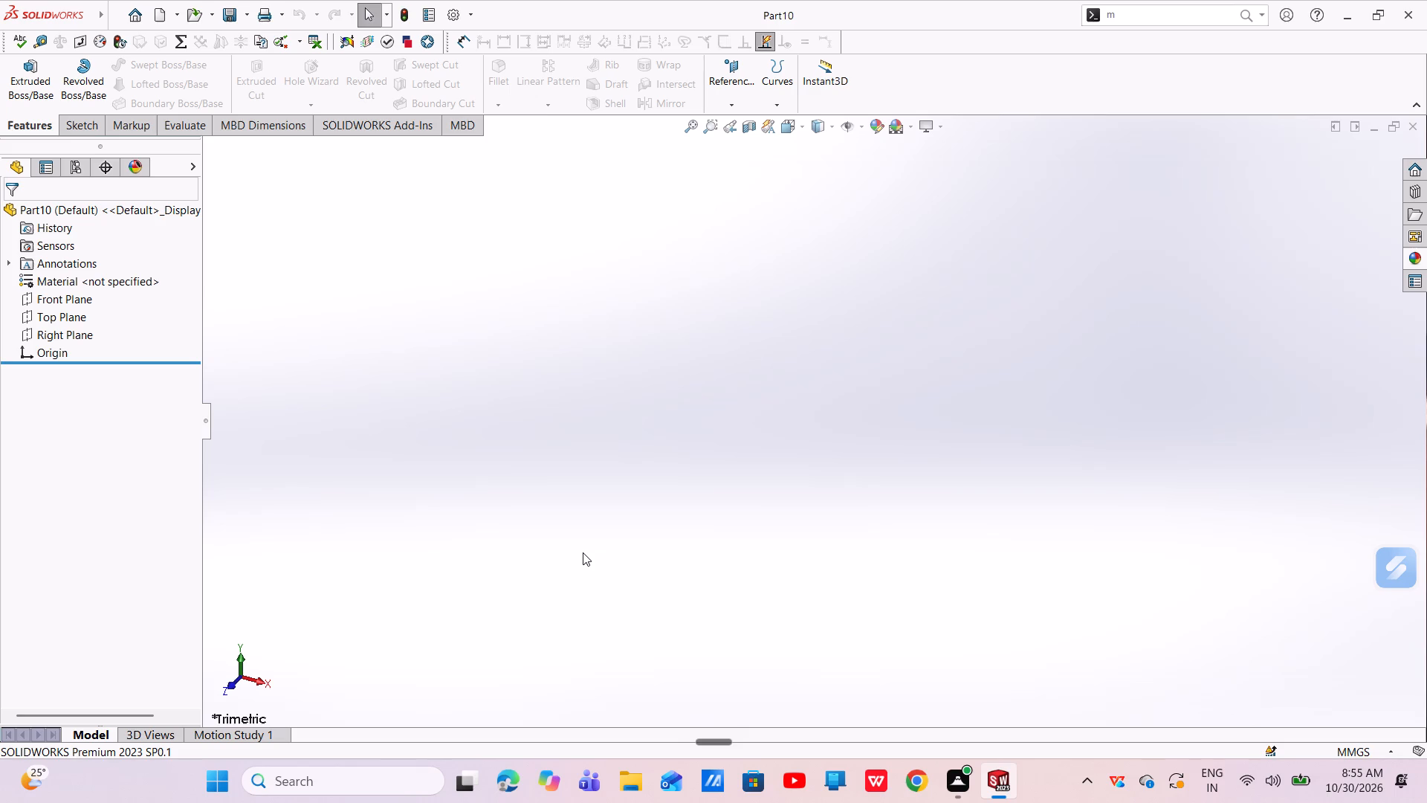
Start a new sketch on the Right Plane.
{"action": "left_click", "coordinate": [79, 336]}
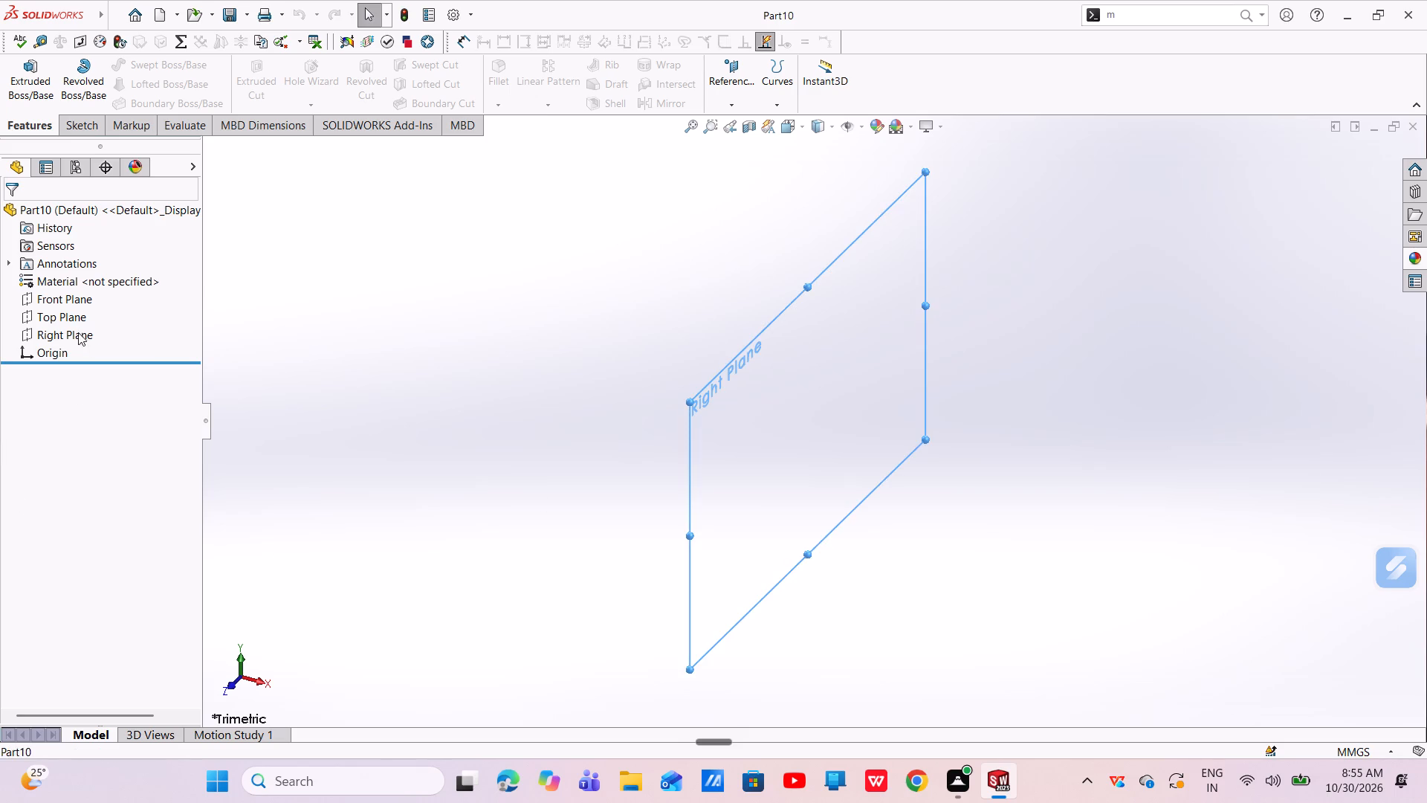
{"action": "left_click", "coordinate": [88, 311]}
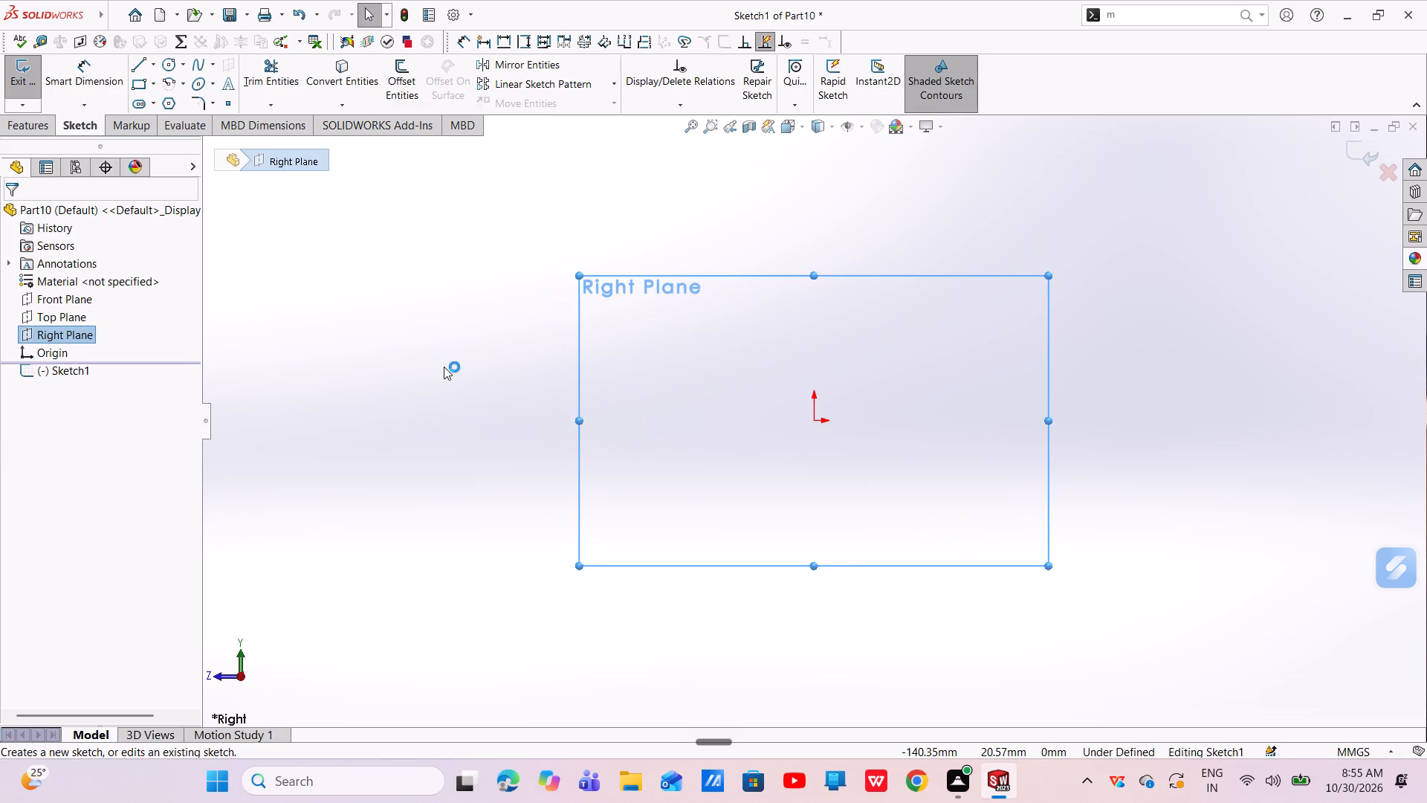
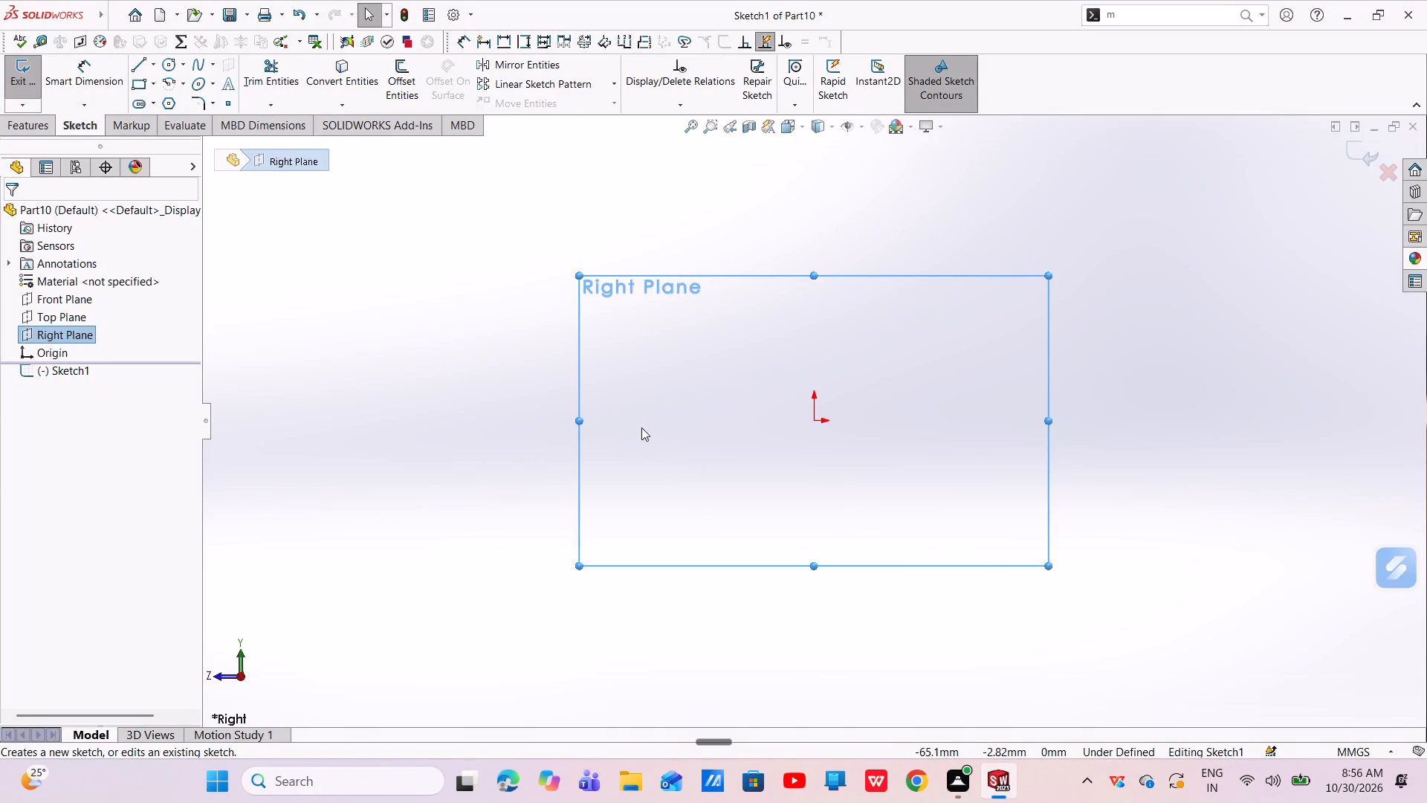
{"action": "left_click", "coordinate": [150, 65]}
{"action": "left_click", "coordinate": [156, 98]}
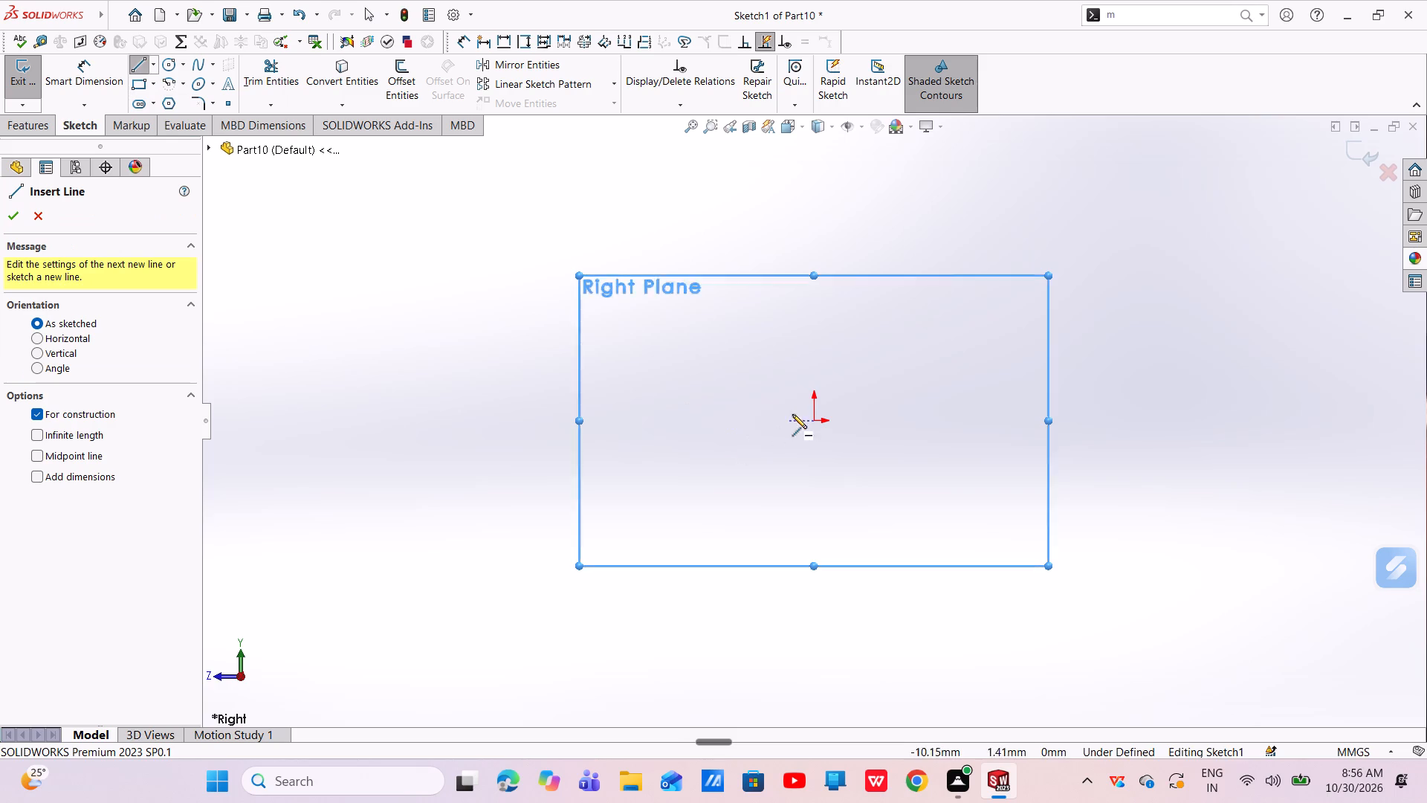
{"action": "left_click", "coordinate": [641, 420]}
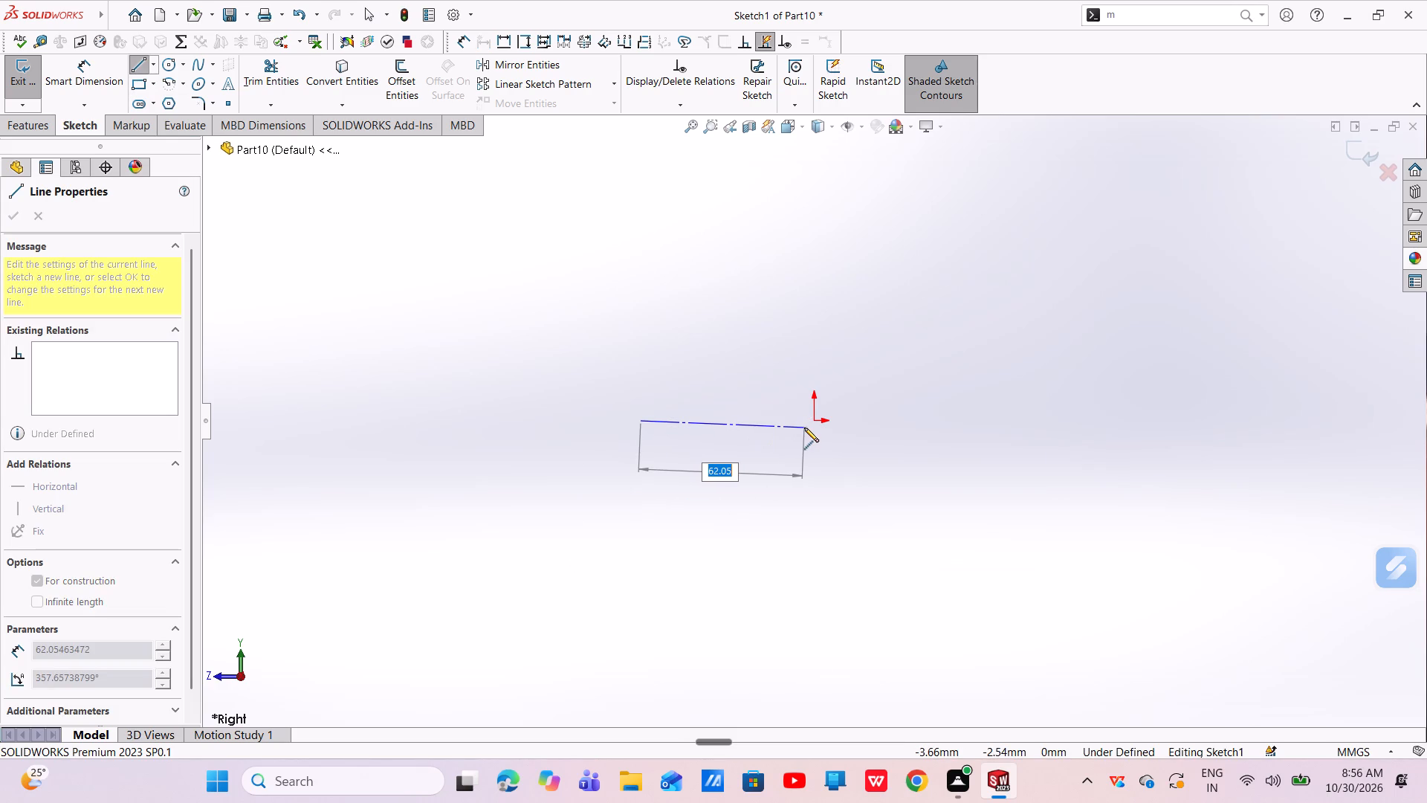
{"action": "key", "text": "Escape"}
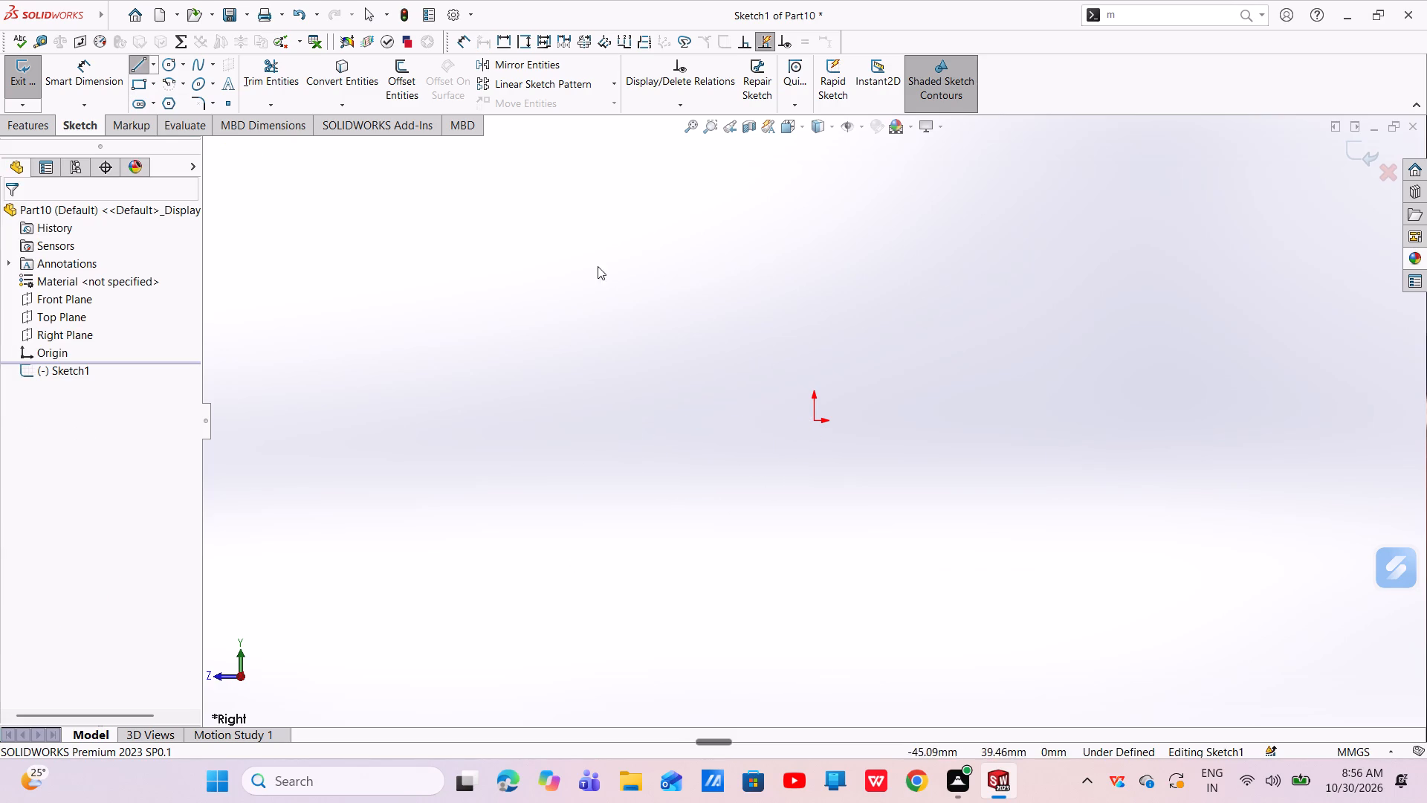
Sketch a horizontal centerline about 165 mm long, starting at the origin and running to its right.
{"action": "left_click", "coordinate": [155, 65]}
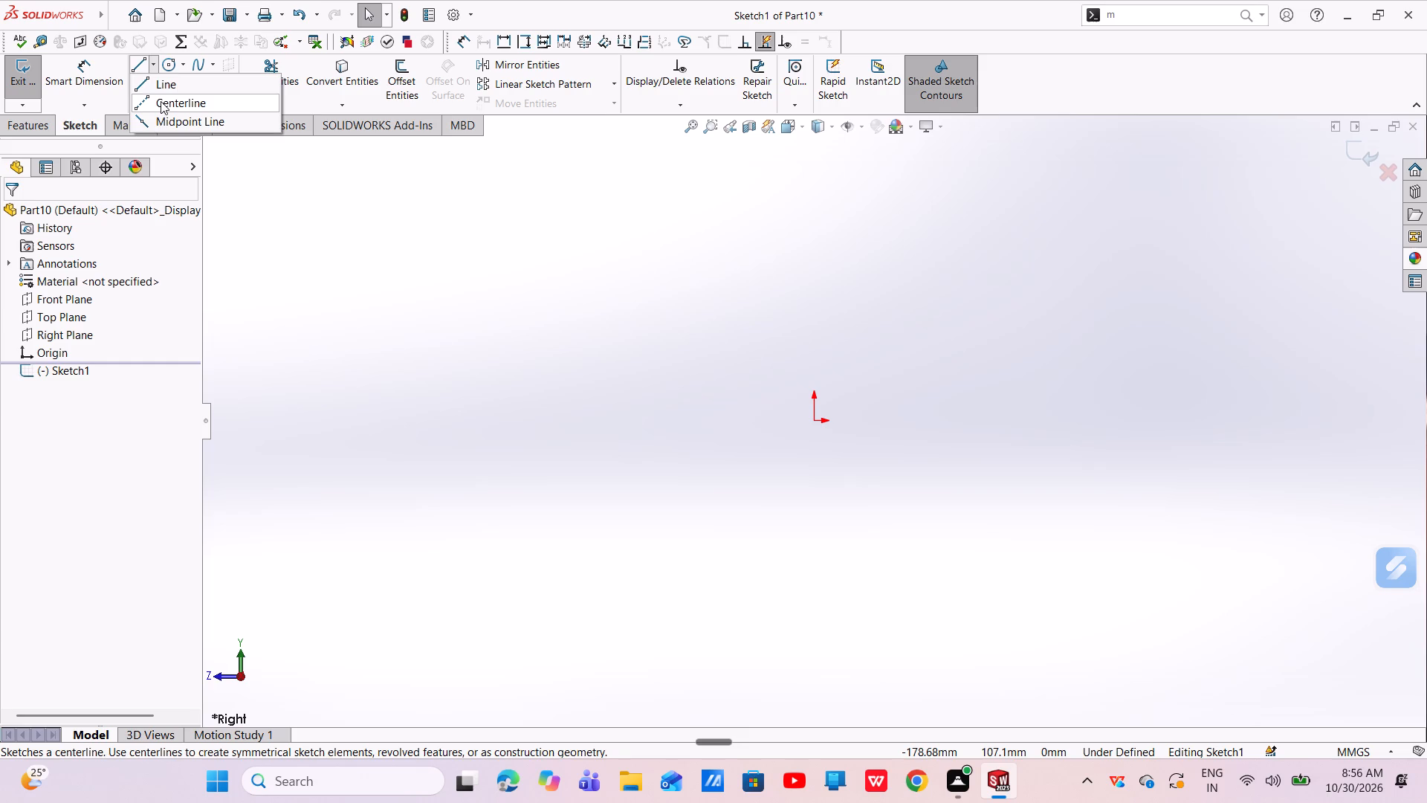
{"action": "left_click", "coordinate": [166, 101]}
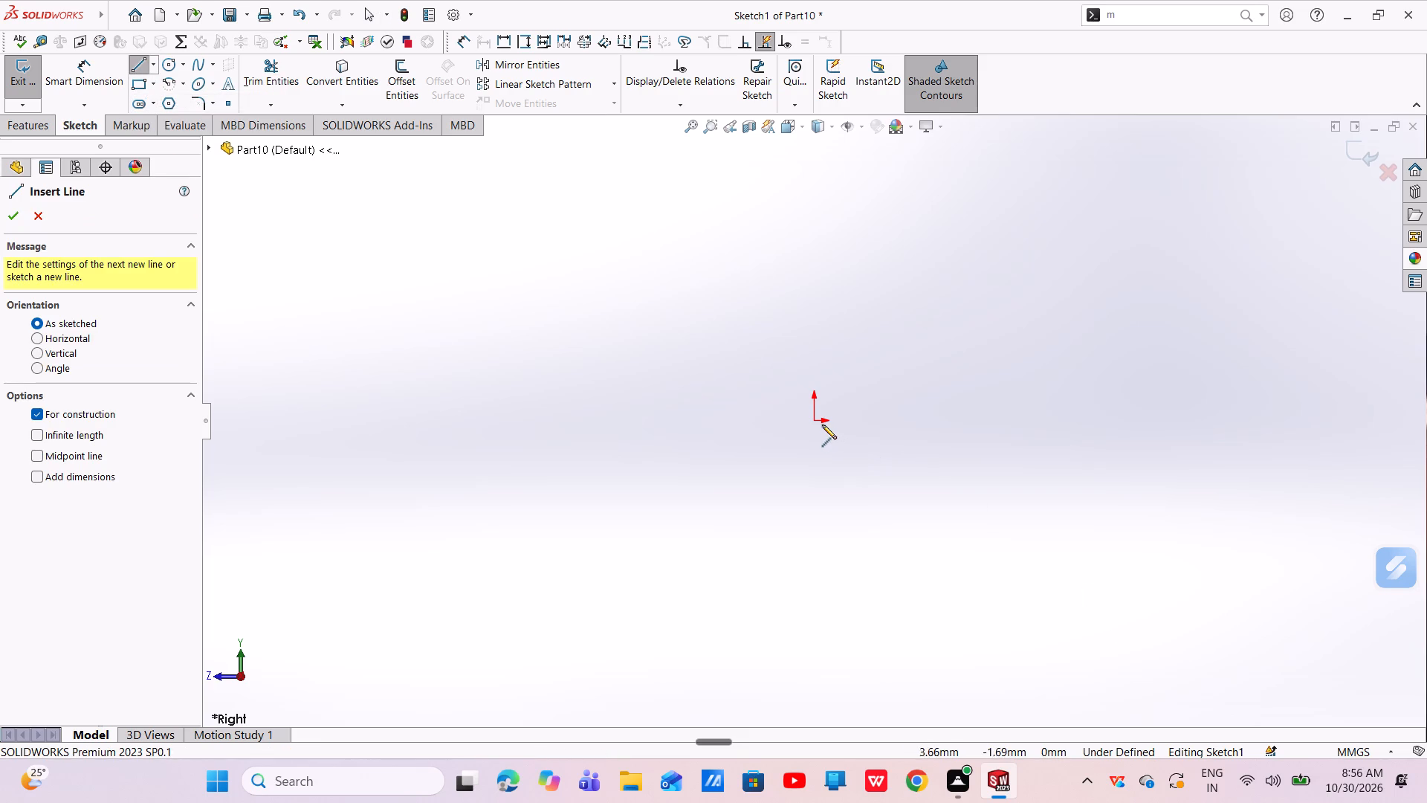
{"action": "left_click_drag", "start_coordinate": [816, 422], "coordinate": [823, 423]}
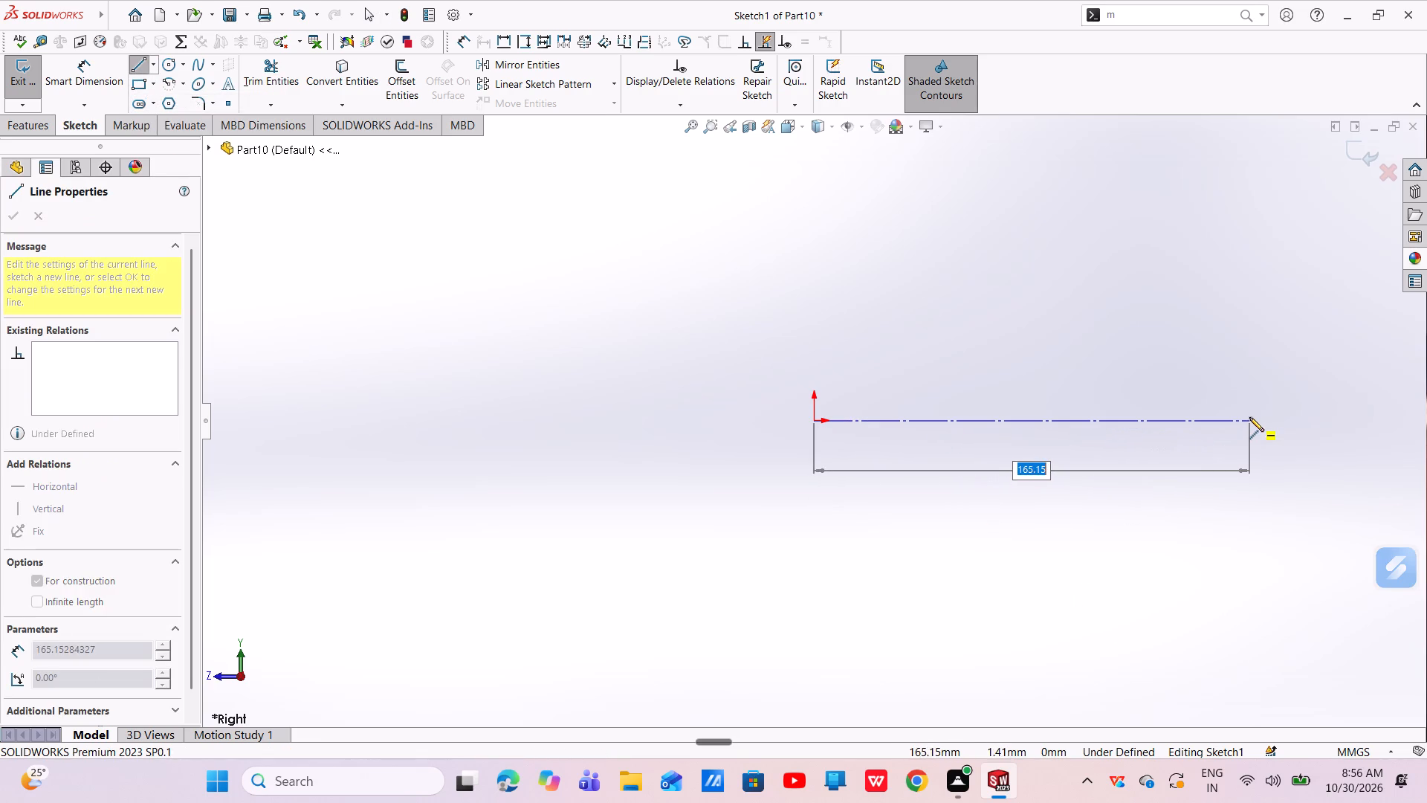
{"action": "left_click", "coordinate": [1249, 417]}
{"action": "right_click", "coordinate": [1250, 416]}
{"action": "left_click", "coordinate": [1261, 422]}
{"action": "left_click", "coordinate": [1152, 426]}
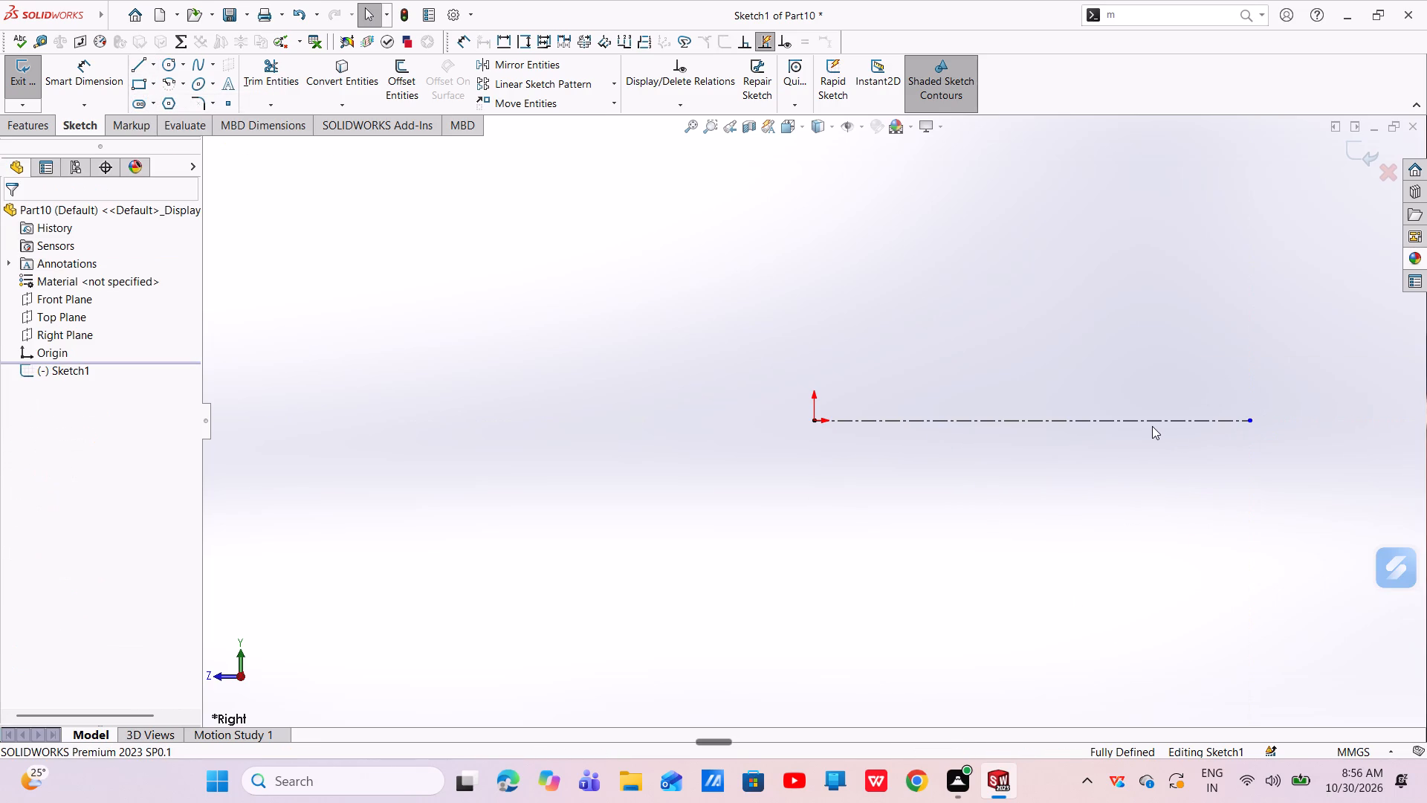
{"action": "key", "text": "Escape"}
{"action": "left_click", "coordinate": [1147, 422]}
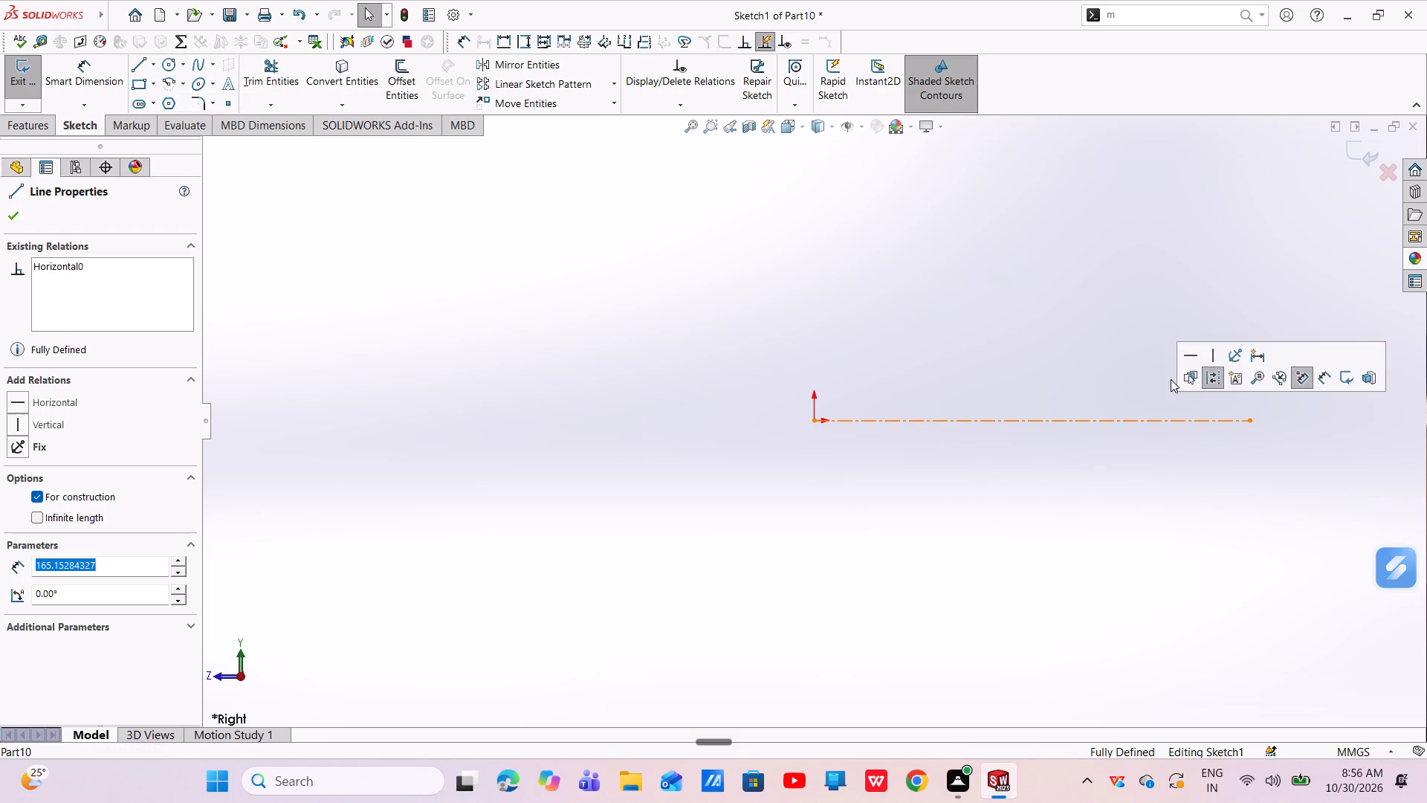
{"action": "left_click", "coordinate": [1191, 358]}
{"action": "key", "text": "Escape"}
{"action": "key", "text": "Escape"}
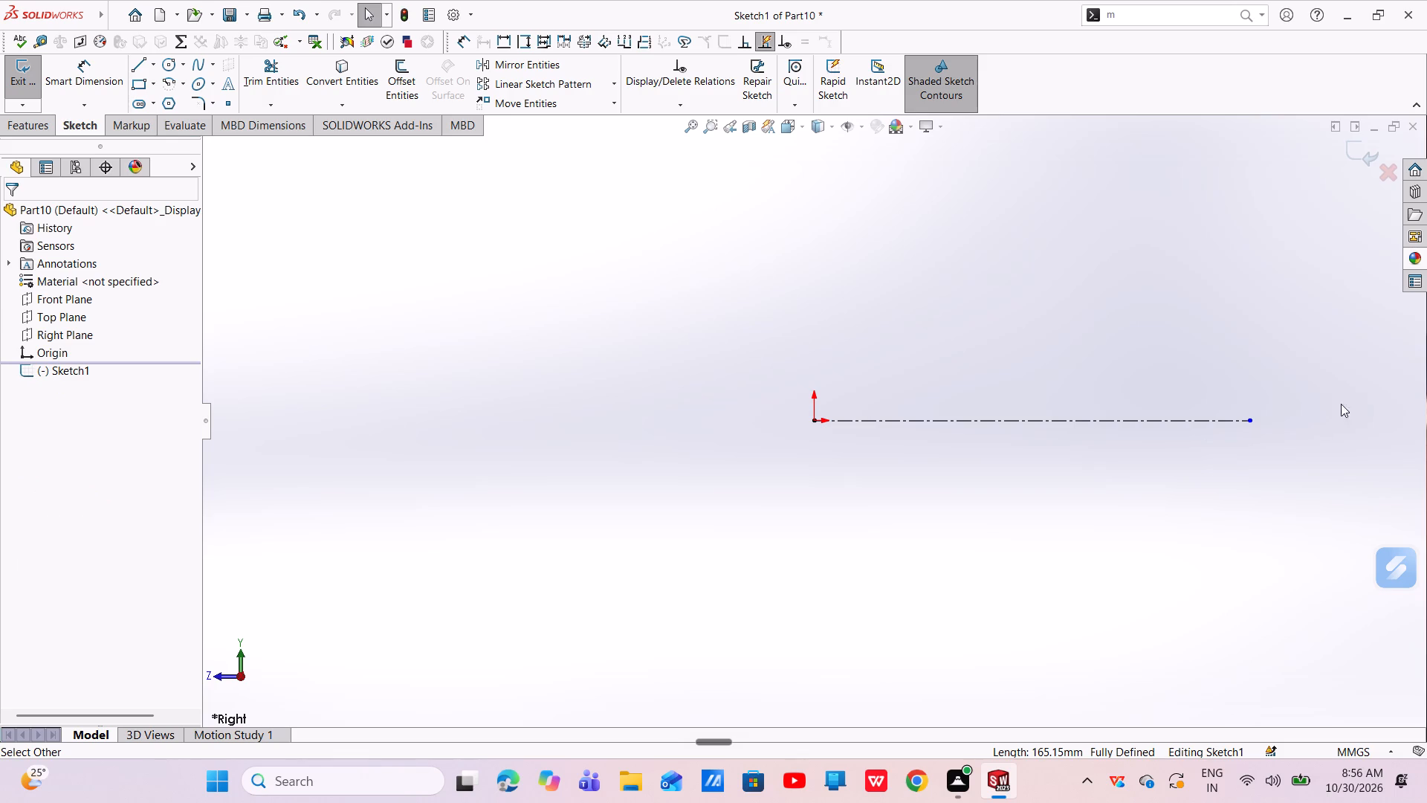
Sketch a closed stepped line profile above the centerline, about 165 mm long and 55 mm high, with a notch at its upper-right corner.
{"action": "left_click", "coordinate": [135, 63]}
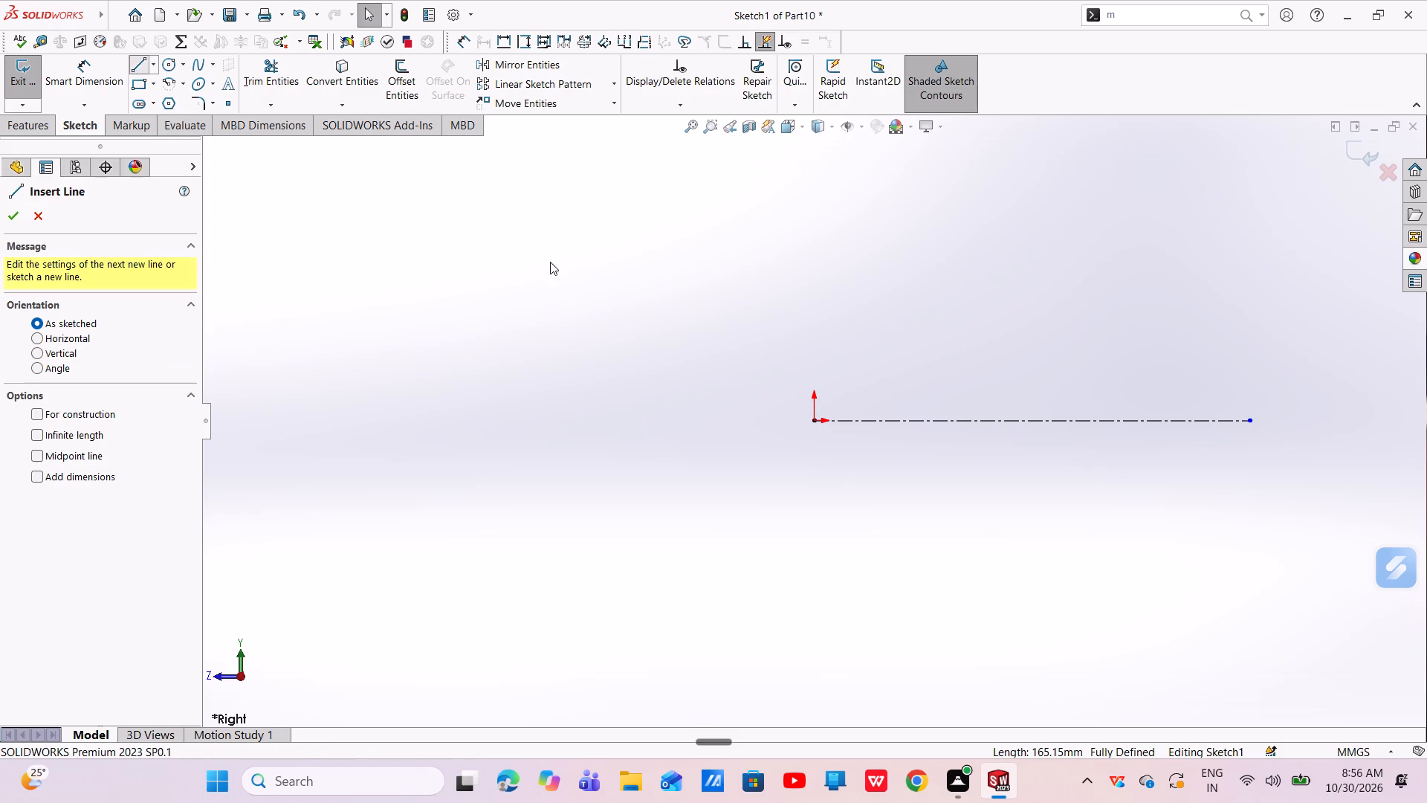
{"action": "left_click", "coordinate": [816, 274]}
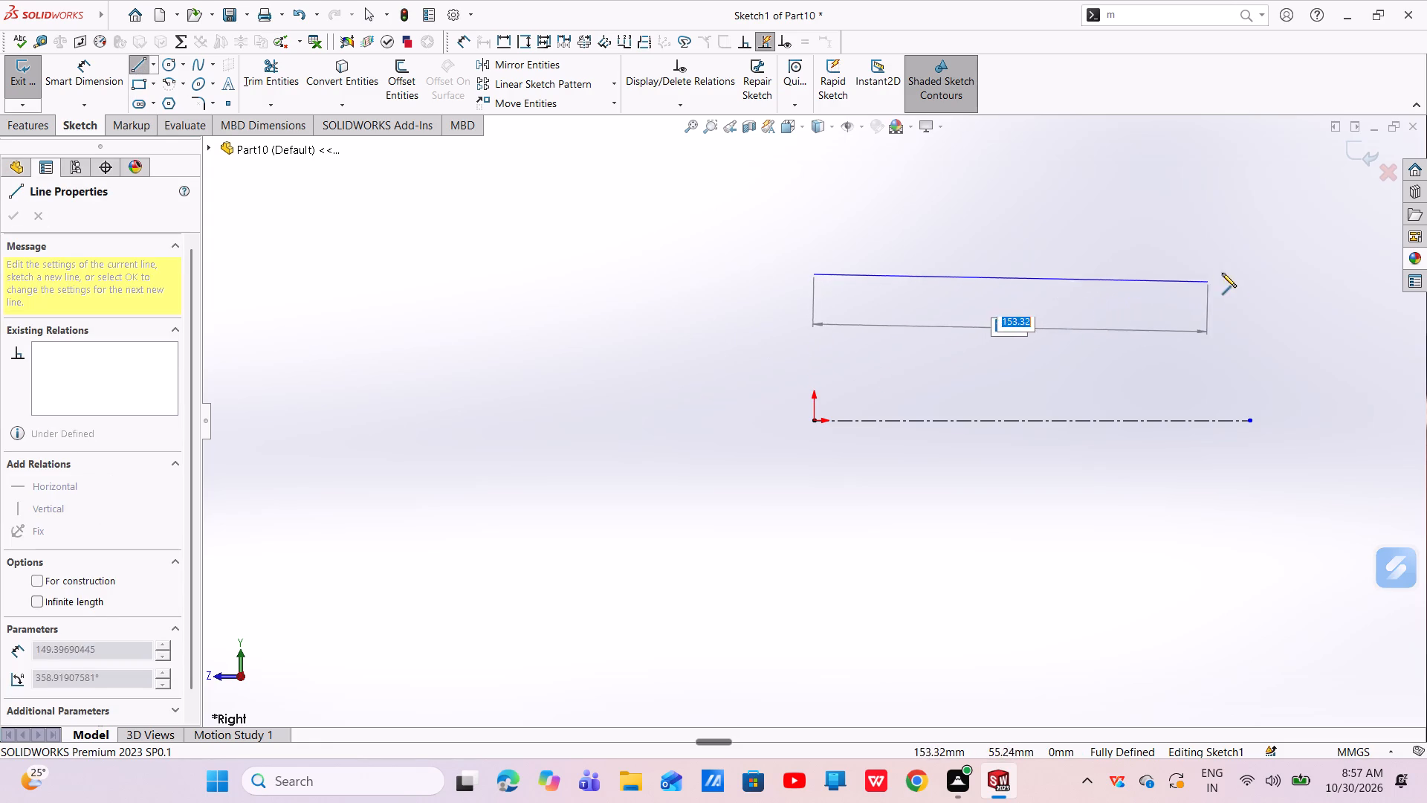
{"action": "left_click", "coordinate": [1250, 269]}
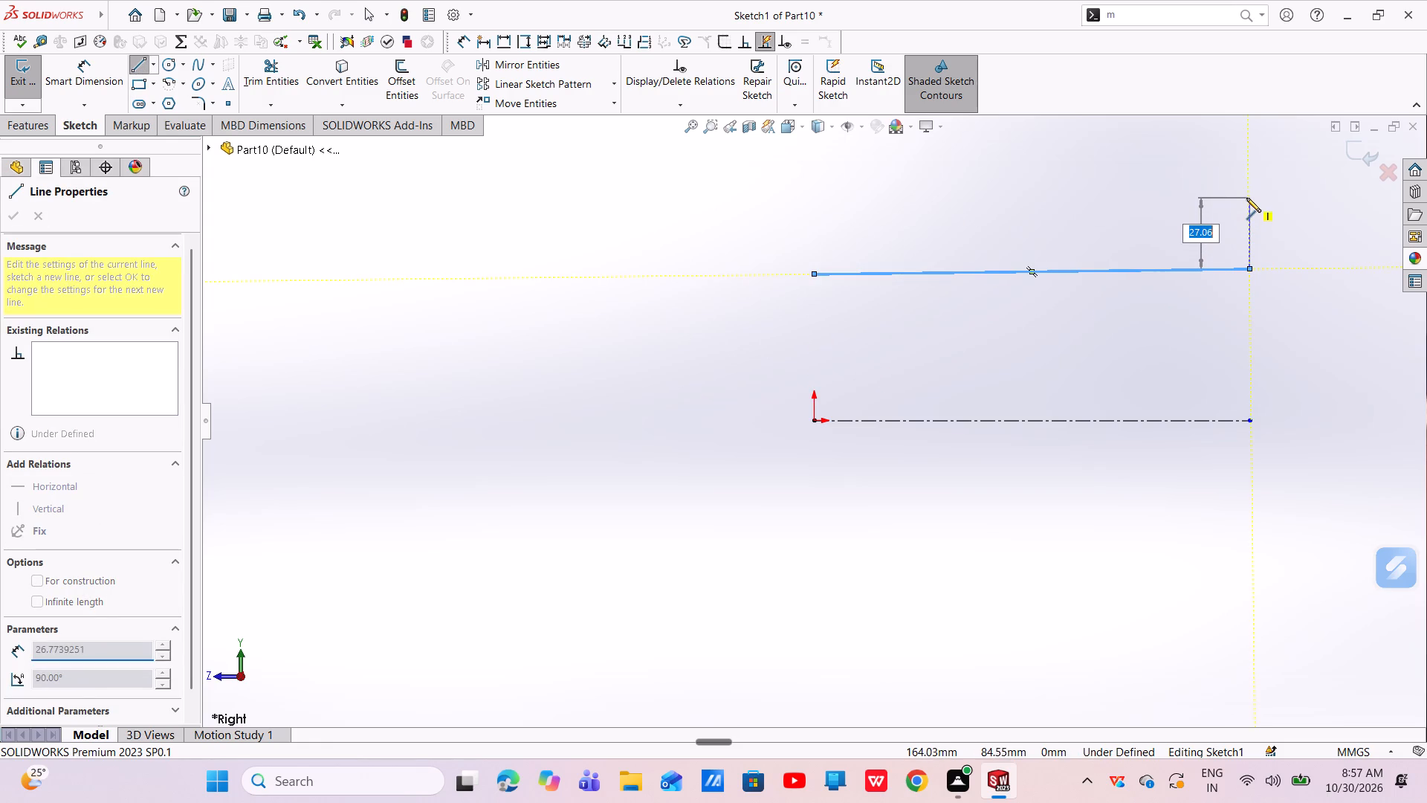
{"action": "left_click", "coordinate": [1246, 190]}
{"action": "left_click", "coordinate": [1162, 191]}
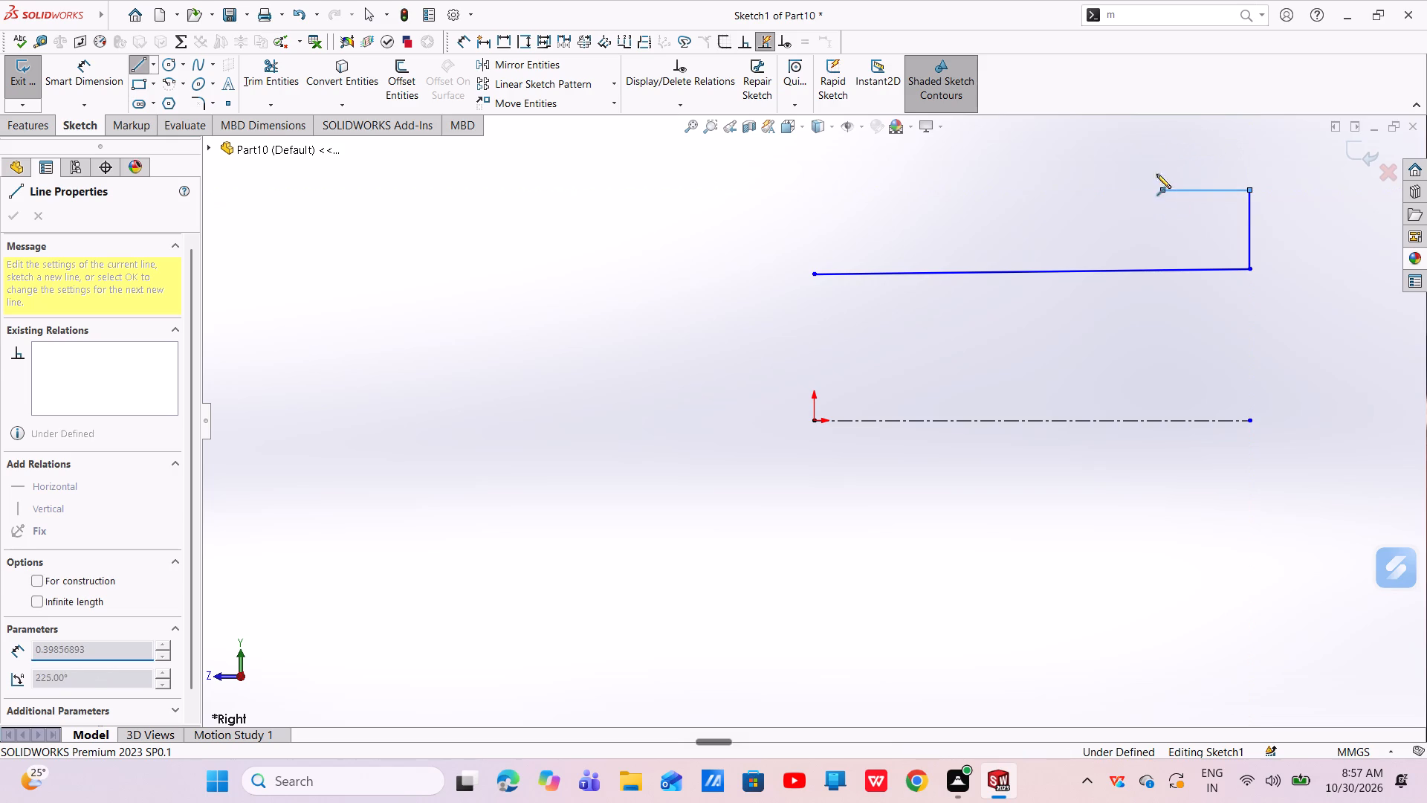
{"action": "scroll", "coordinate": [1155, 149], "scroll_direction": "up", "scroll_amount": 2}
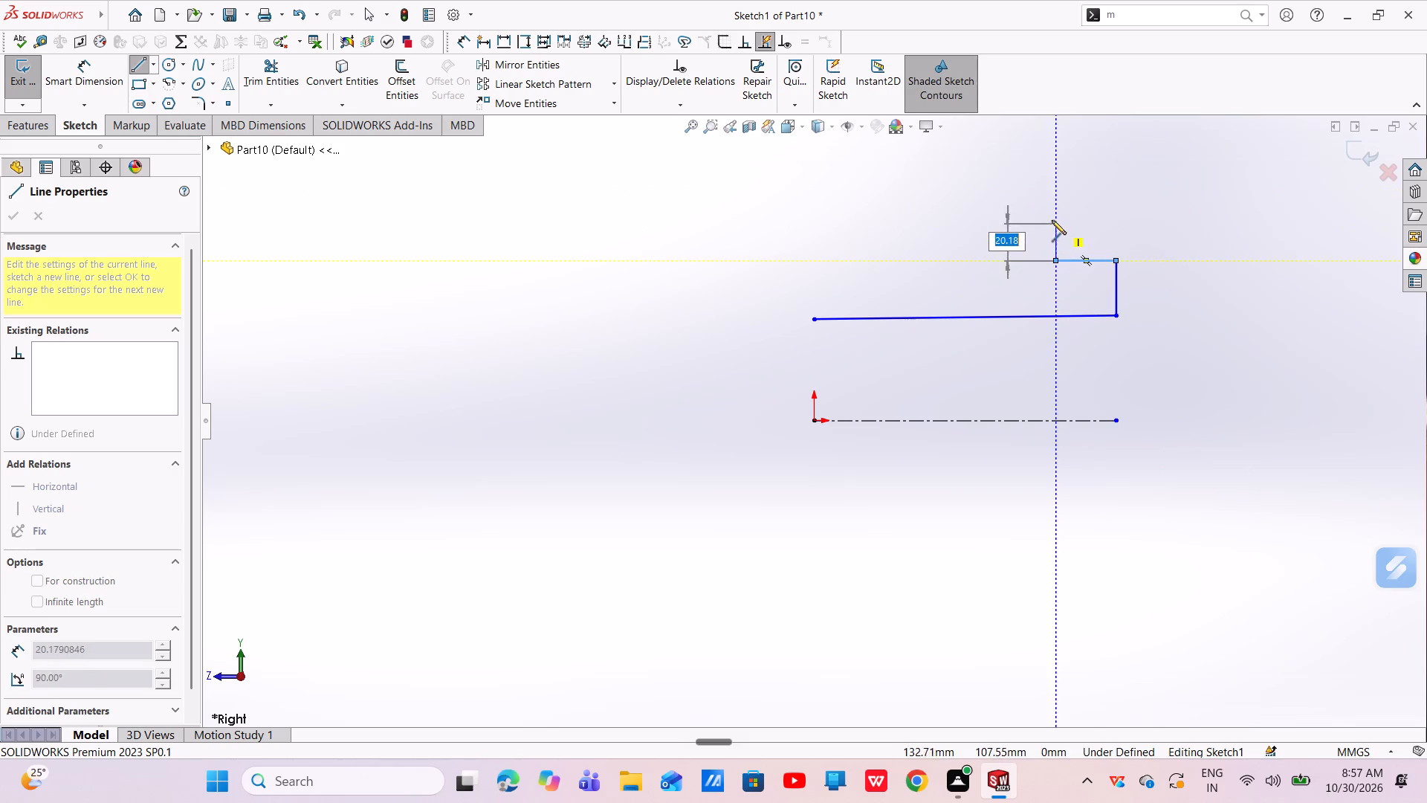
{"action": "left_click", "coordinate": [1055, 219]}
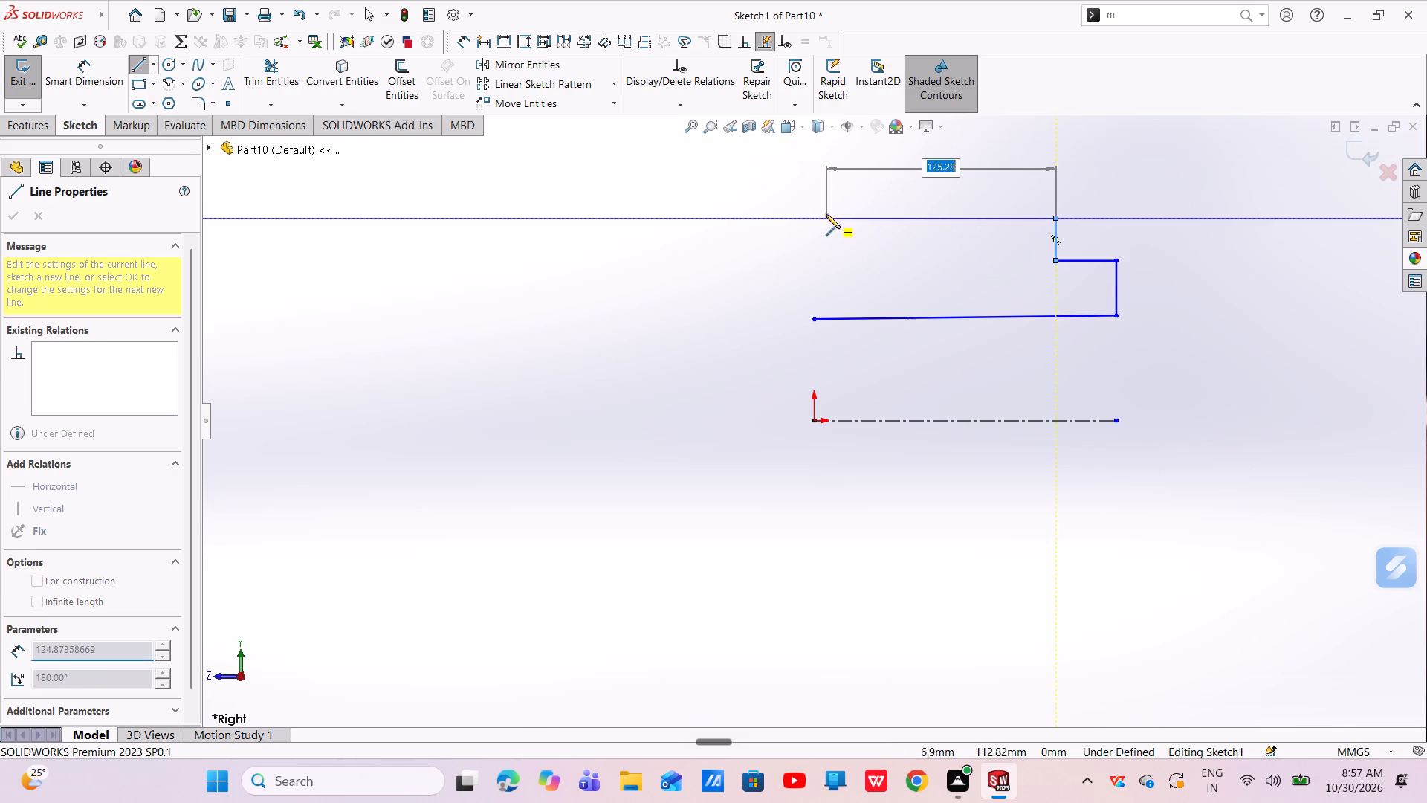
{"action": "left_click", "coordinate": [809, 218]}
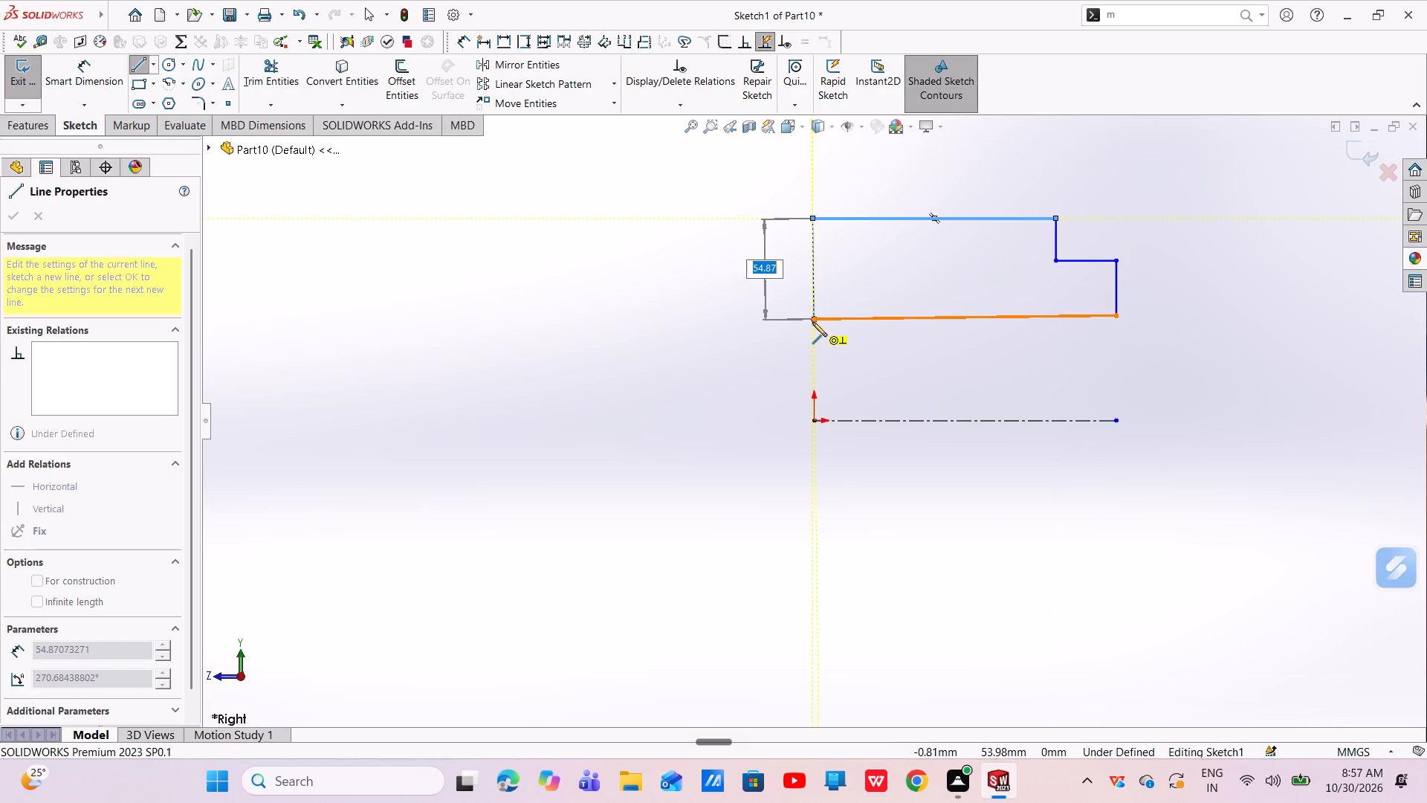
{"action": "left_click", "coordinate": [812, 322]}
{"action": "right_click", "coordinate": [812, 322]}
{"action": "left_click", "coordinate": [838, 335]}
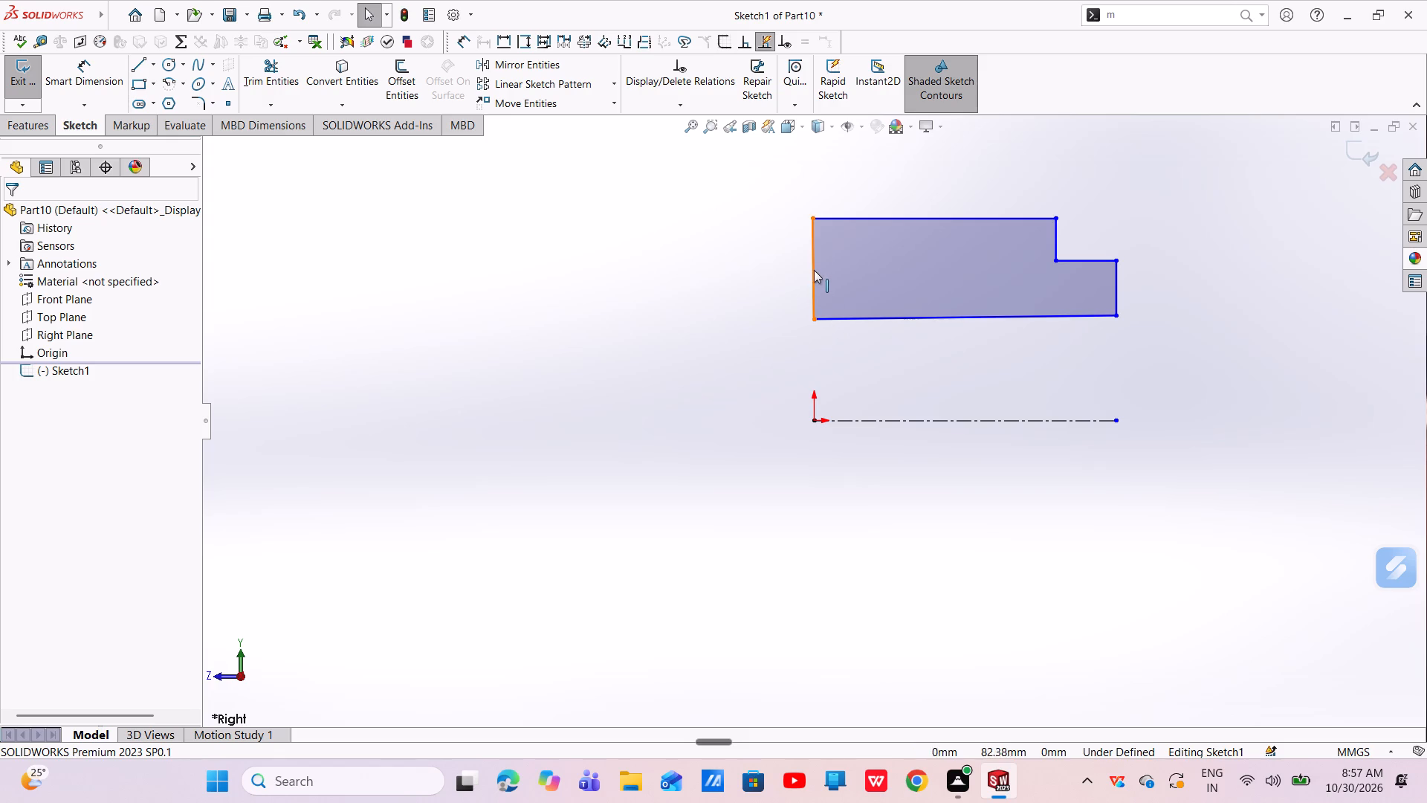
Make the profile's left edge vertical and its bottom edge horizontal.
{"action": "left_click", "coordinate": [813, 268]}
{"action": "left_click", "coordinate": [874, 204]}
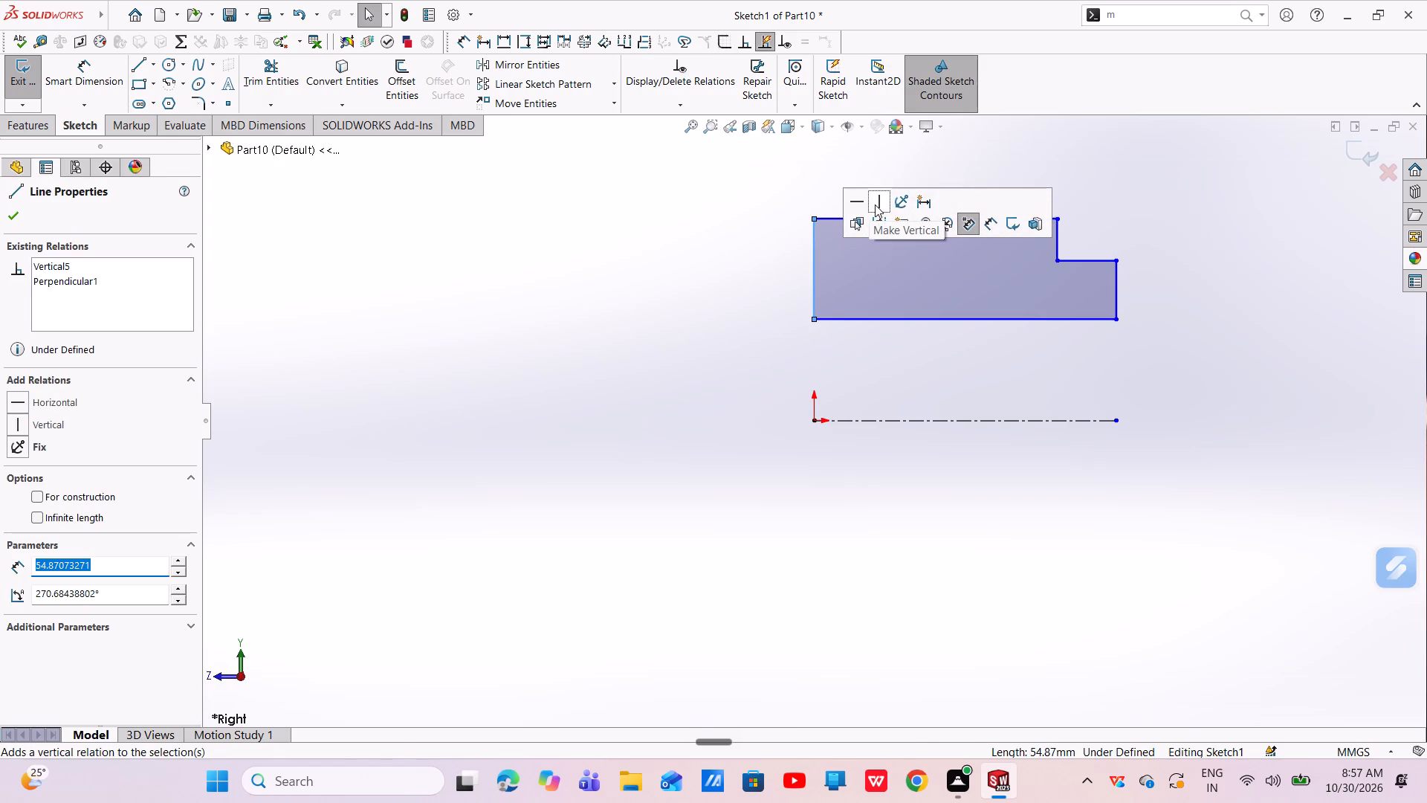
{"action": "key", "text": "Escape"}
{"action": "left_click", "coordinate": [961, 322]}
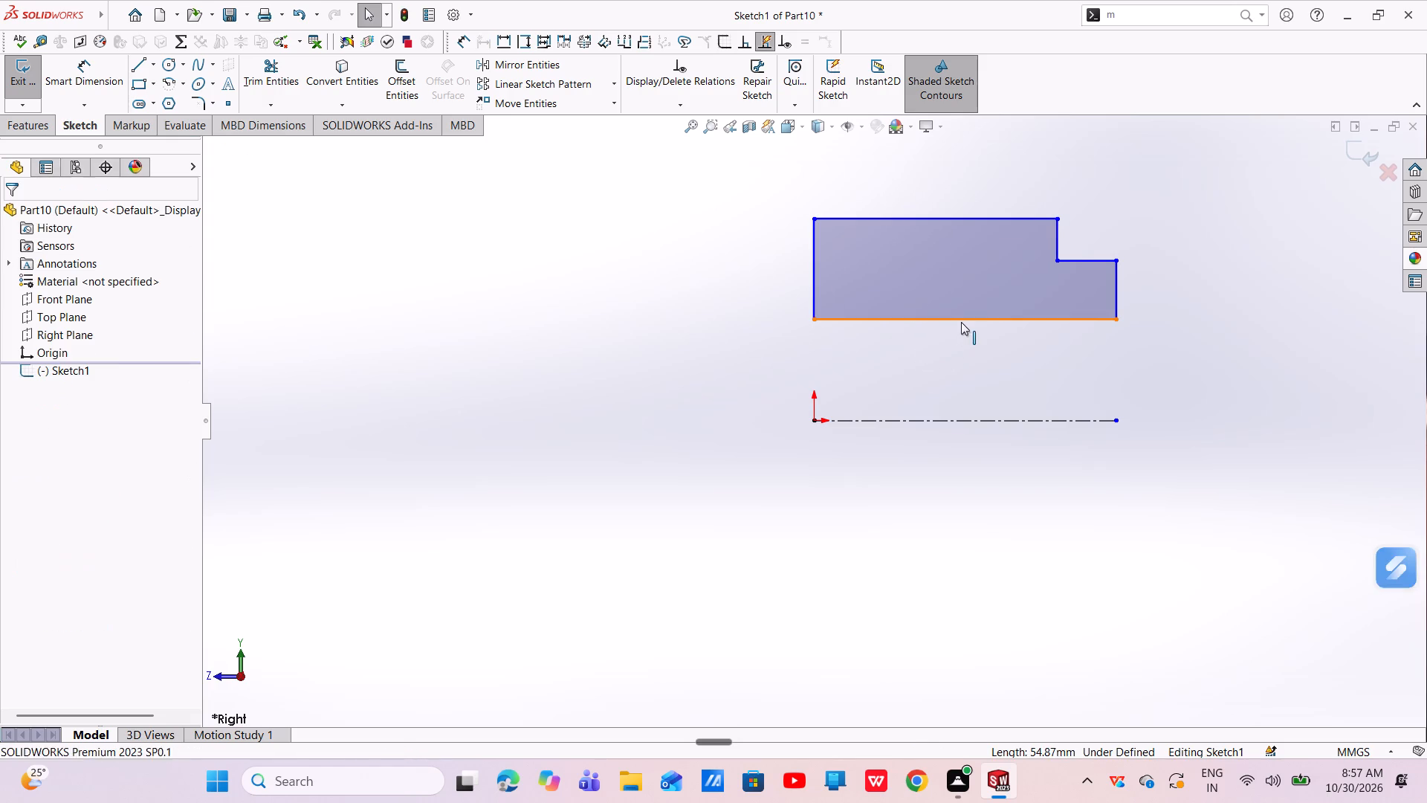
{"action": "left_click", "coordinate": [1002, 252]}
{"action": "left_click", "coordinate": [1000, 257]}
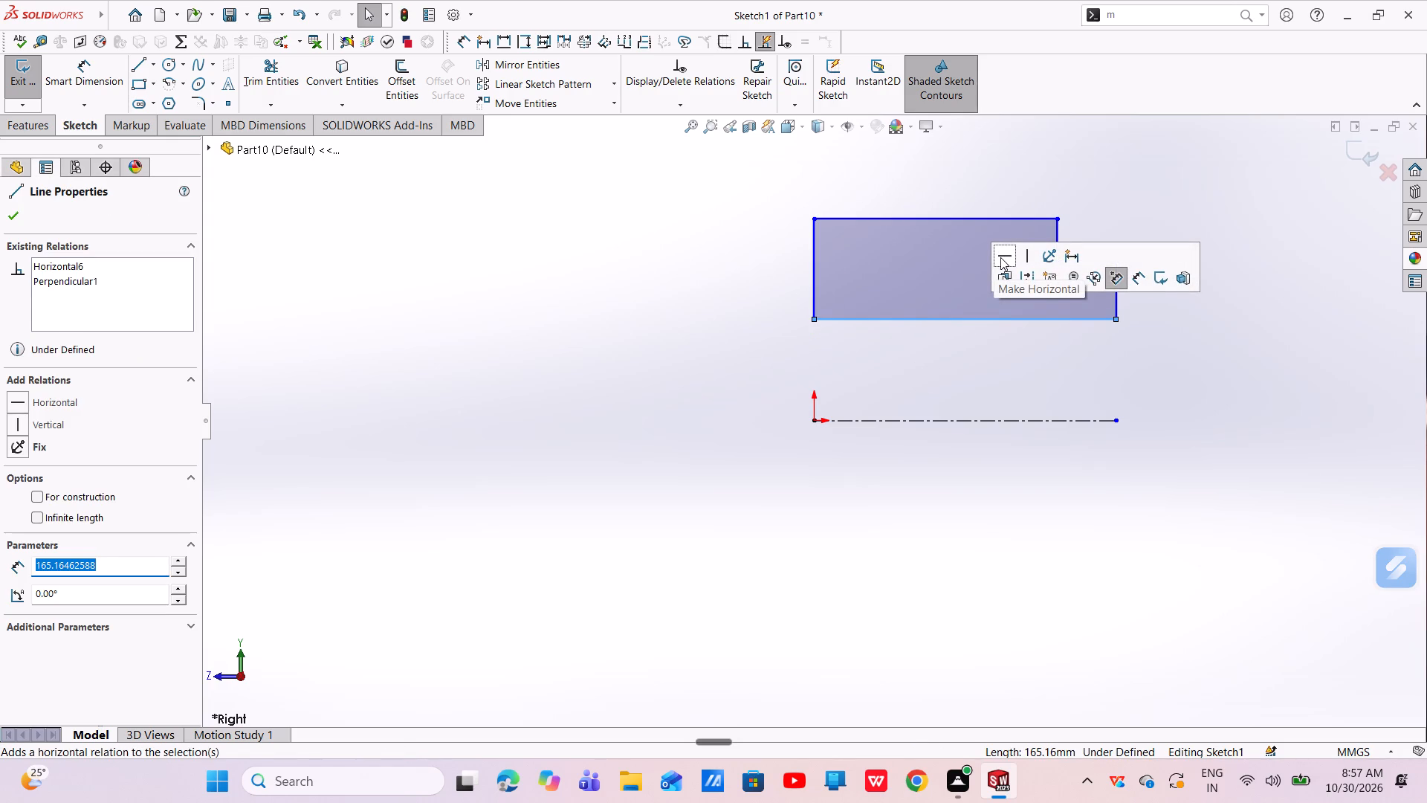
{"action": "key", "text": "Escape"}
{"action": "key", "text": "Escape"}
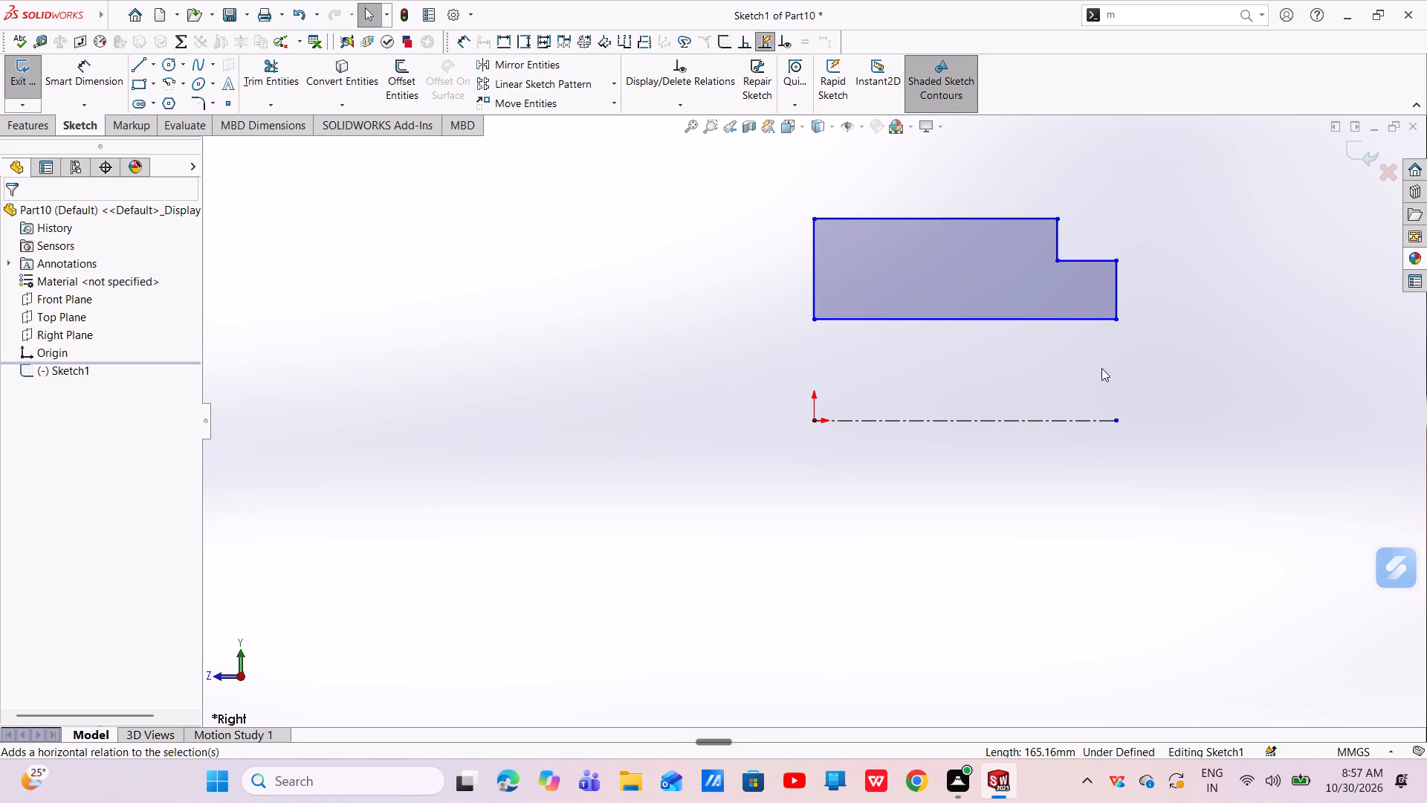
Dimension the distance from the profile's top edge to the centerline as 27.25 mm.
{"action": "left_click", "coordinate": [58, 74]}
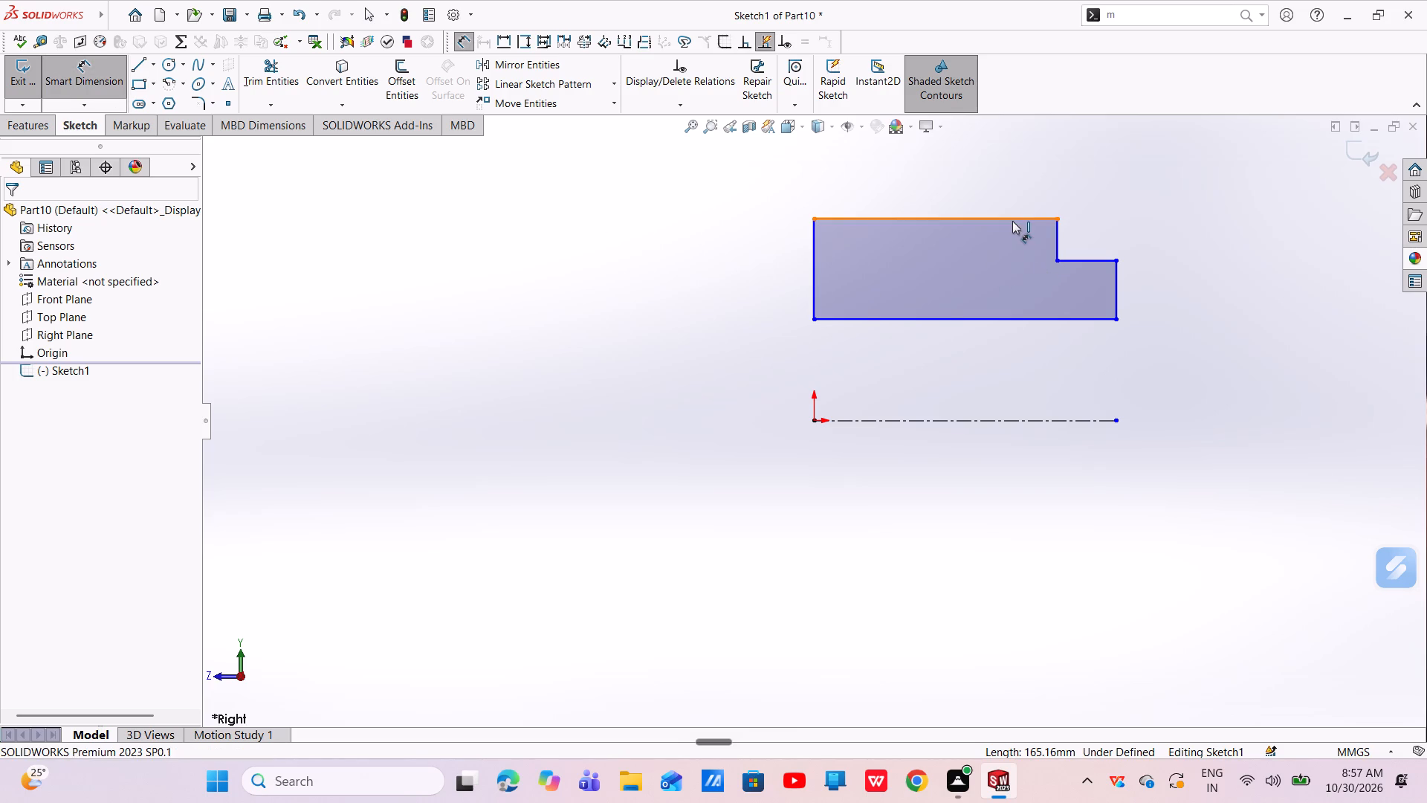
{"action": "left_click", "coordinate": [1012, 221]}
{"action": "left_click", "coordinate": [1001, 421]}
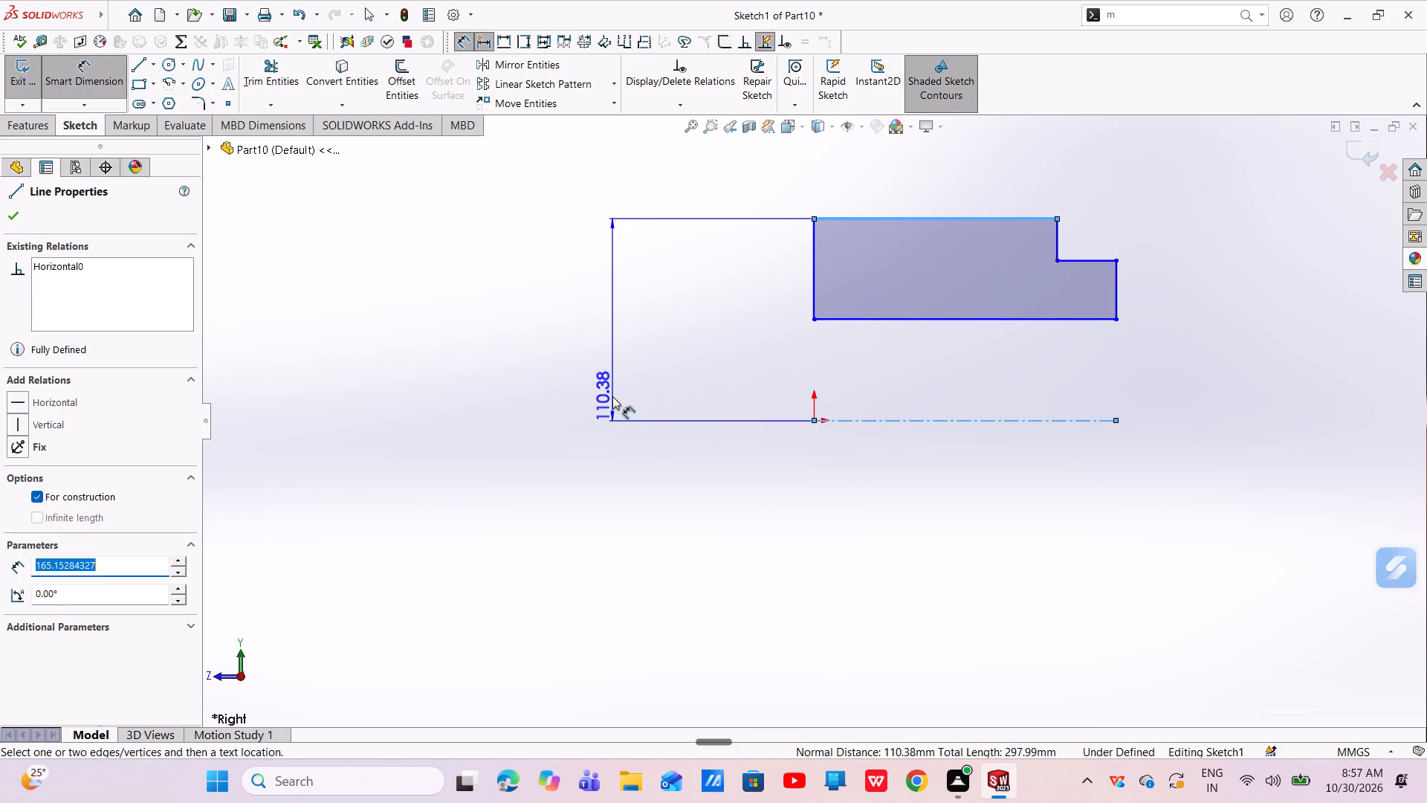
{"action": "left_click", "coordinate": [612, 396]}
{"action": "key", "text": "BackSpace"}
{"action": "type", "text": "27.25"}
{"action": "key", "text": "Return"}
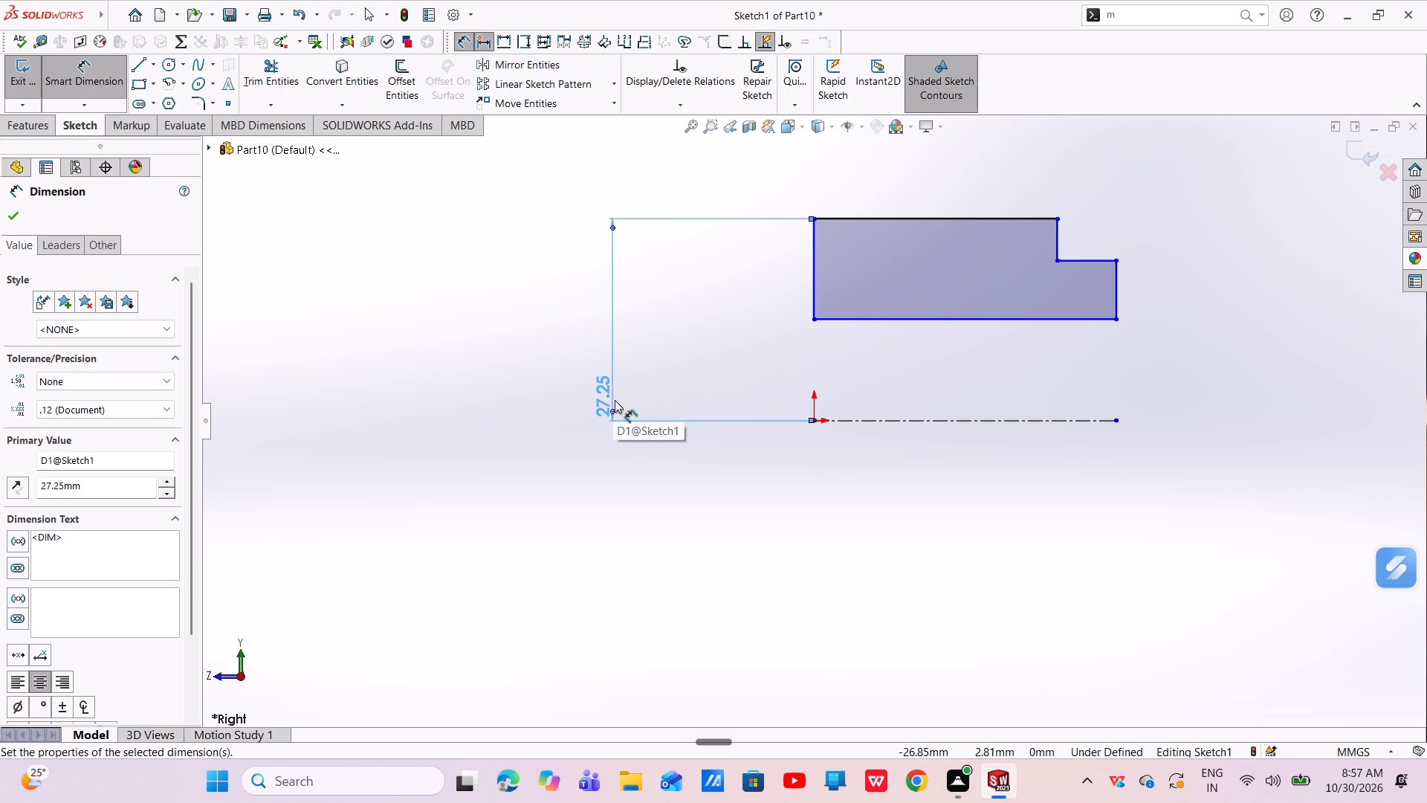
Dimension the distance from the centerline to the profile's bottom edge as 6 mm.
{"action": "left_click", "coordinate": [975, 422]}
{"action": "left_click", "coordinate": [970, 318]}
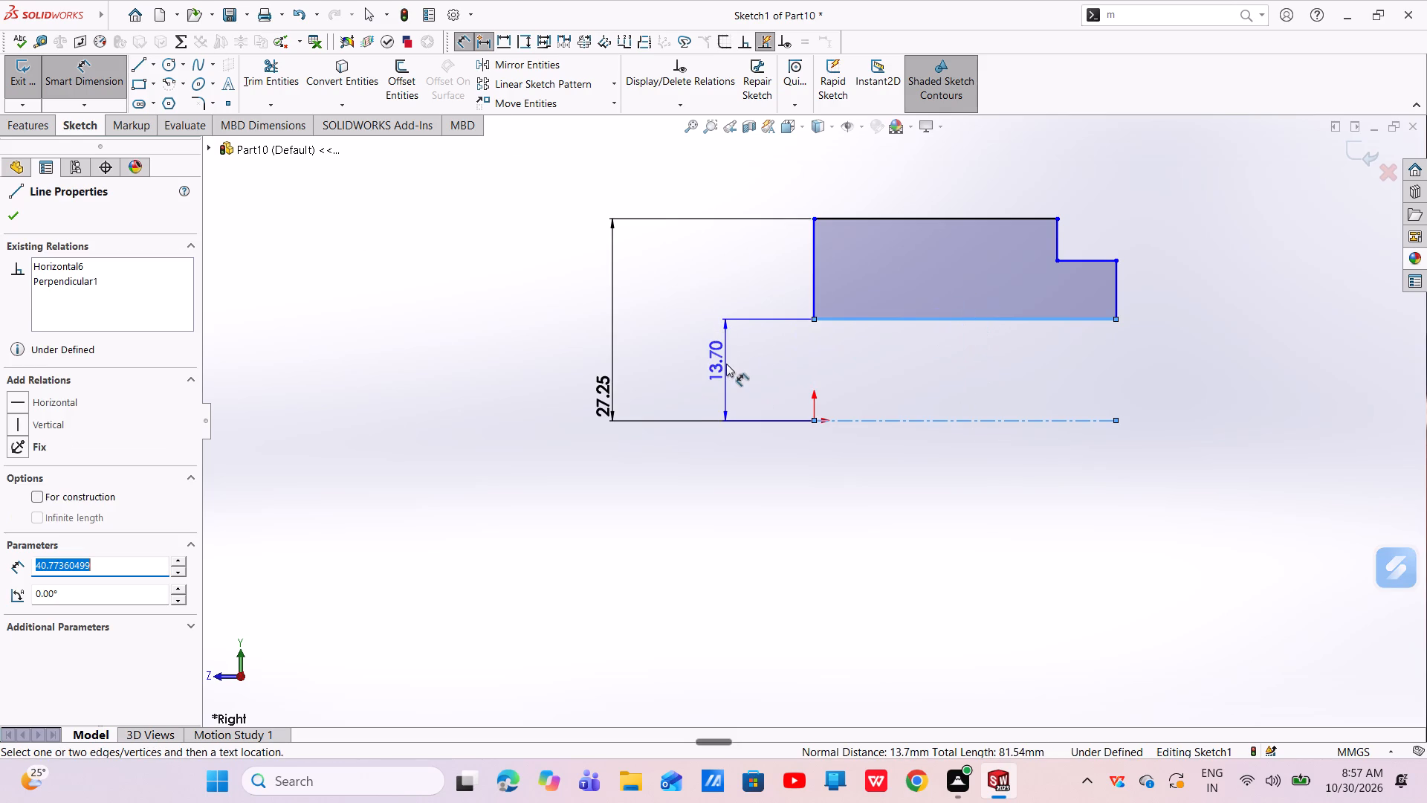
{"action": "left_click", "coordinate": [726, 366]}
{"action": "key", "text": "BackSpace"}
{"action": "key", "text": "6"}
{"action": "key", "text": "Return"}
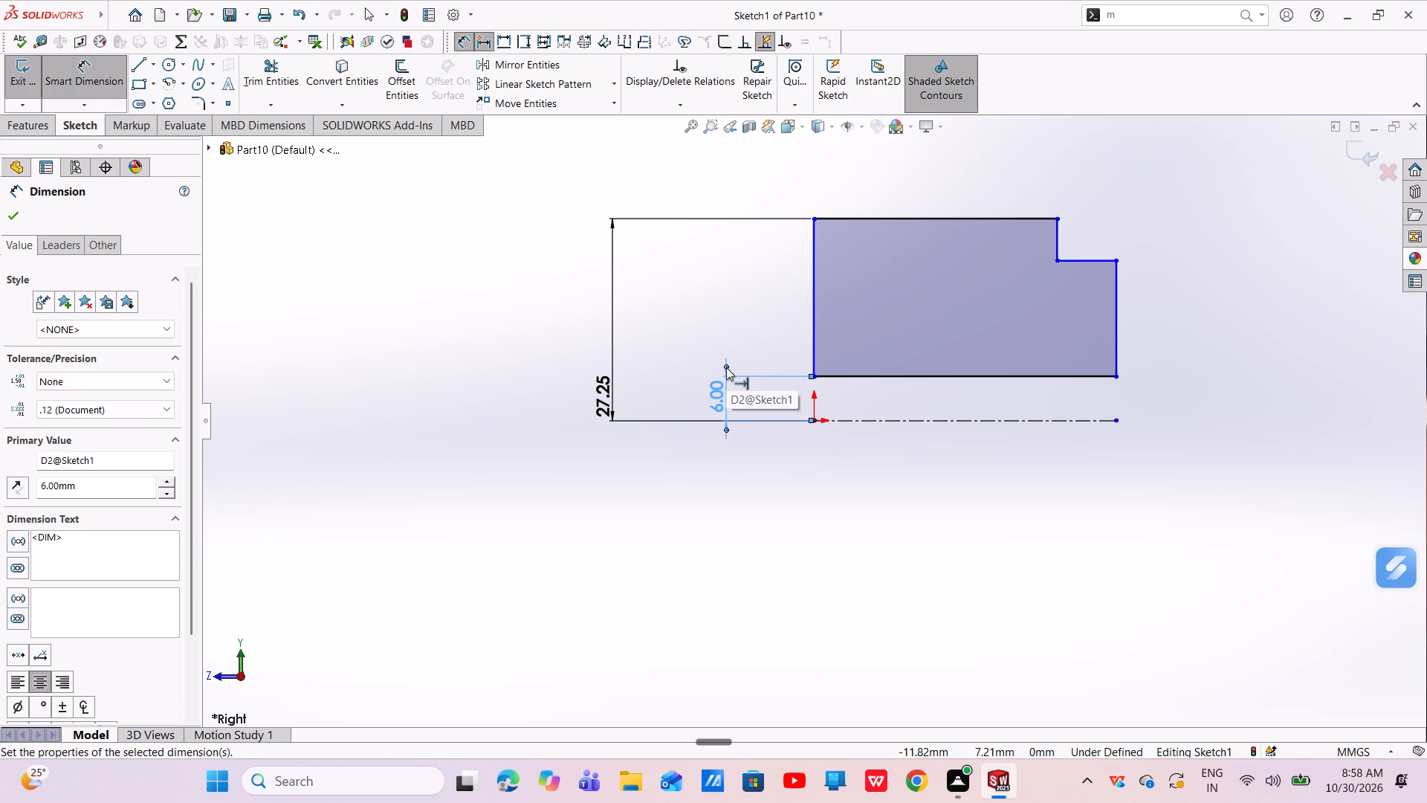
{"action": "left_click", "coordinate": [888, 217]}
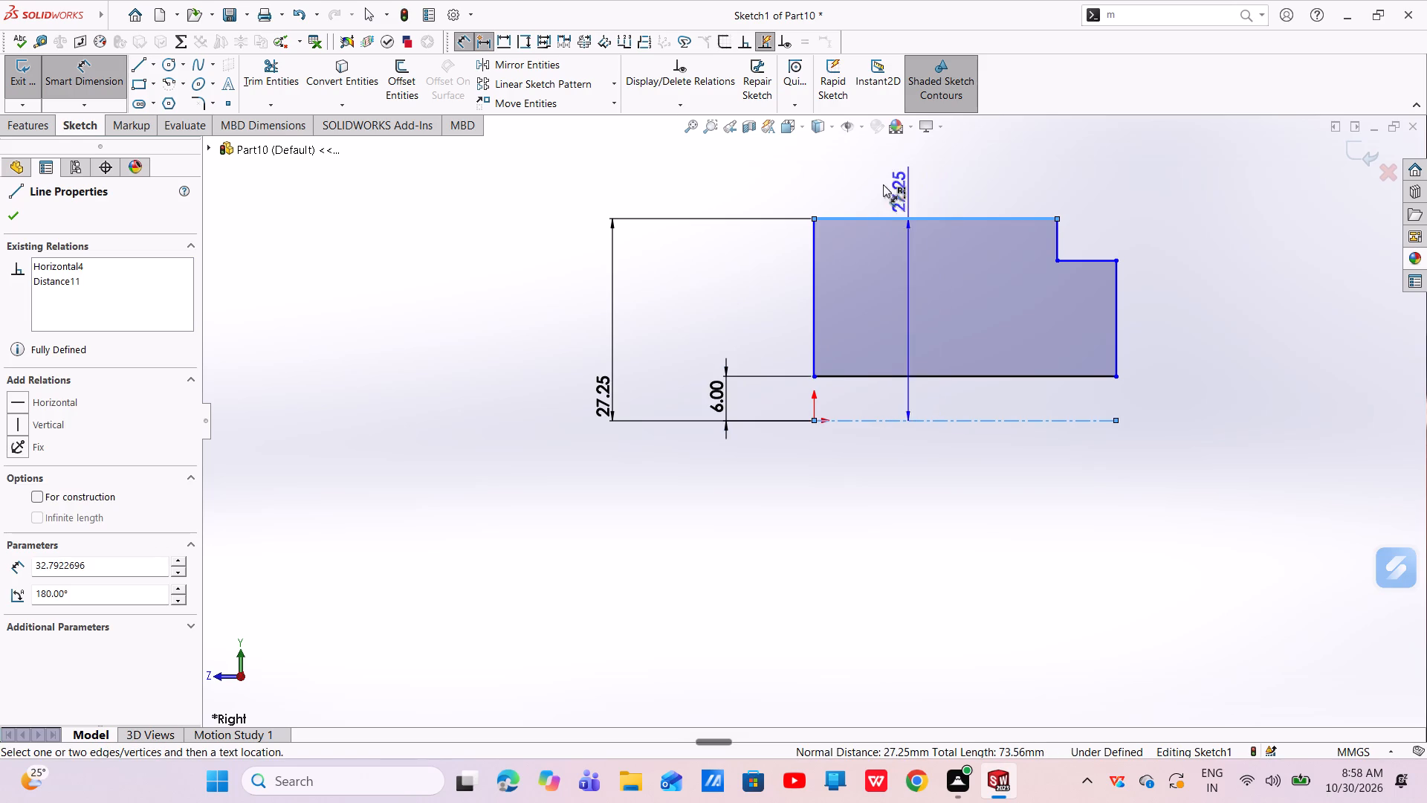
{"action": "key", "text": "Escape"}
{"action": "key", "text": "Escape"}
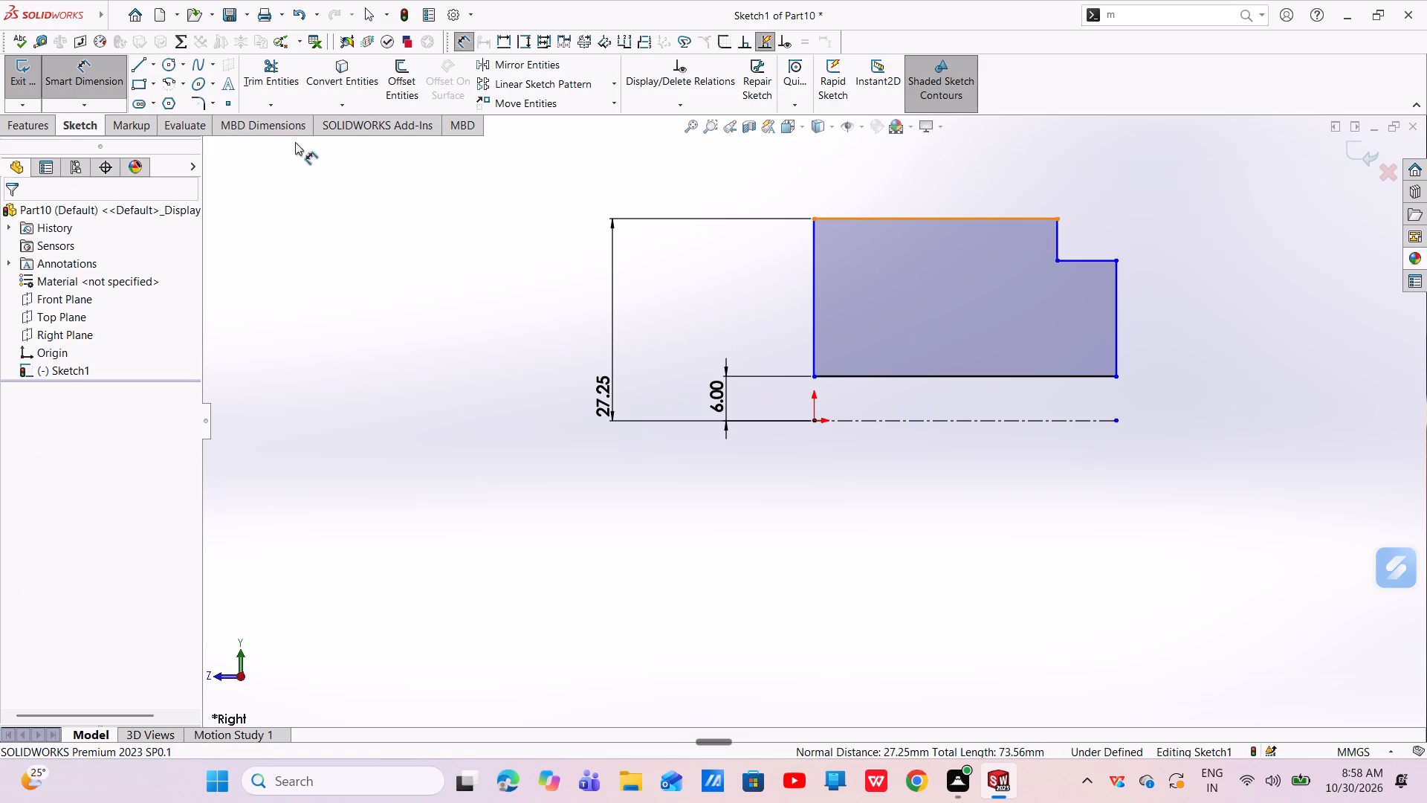
Dimension the length of the profile's top edge as 30 mm.
{"action": "left_click", "coordinate": [947, 219]}
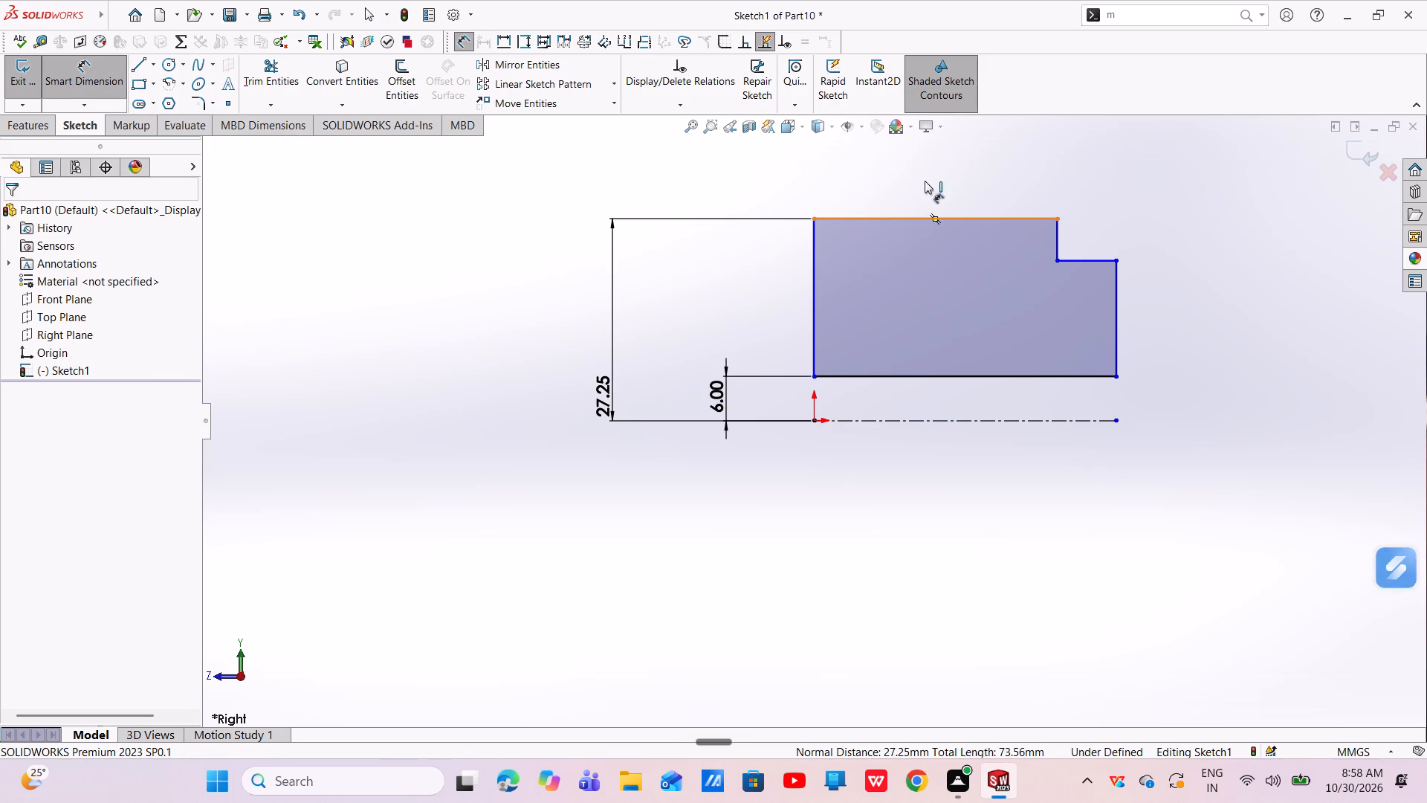
{"action": "left_click", "coordinate": [922, 172]}
{"action": "key", "text": "BackSpace"}
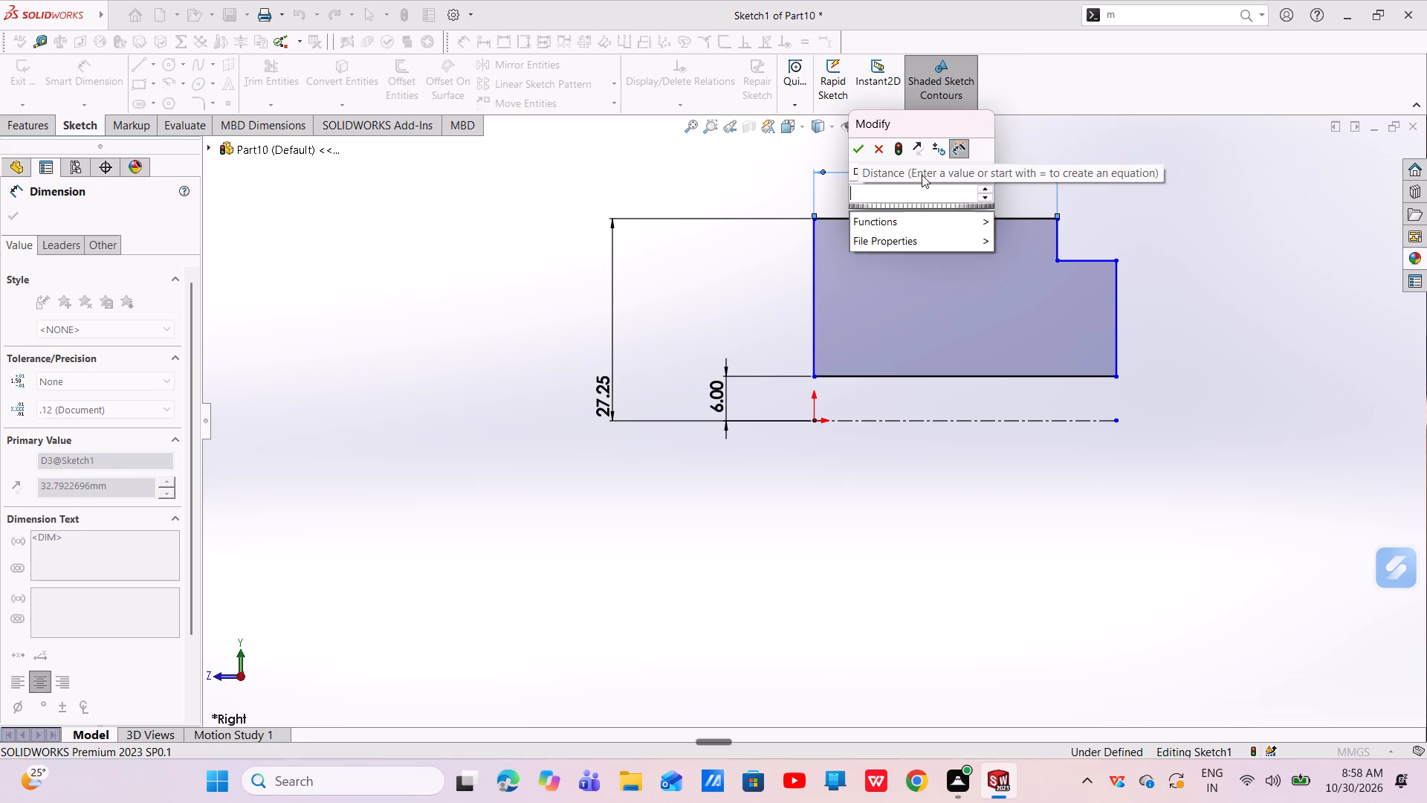
{"action": "type", "text": "30"}
{"action": "key", "text": "Return"}
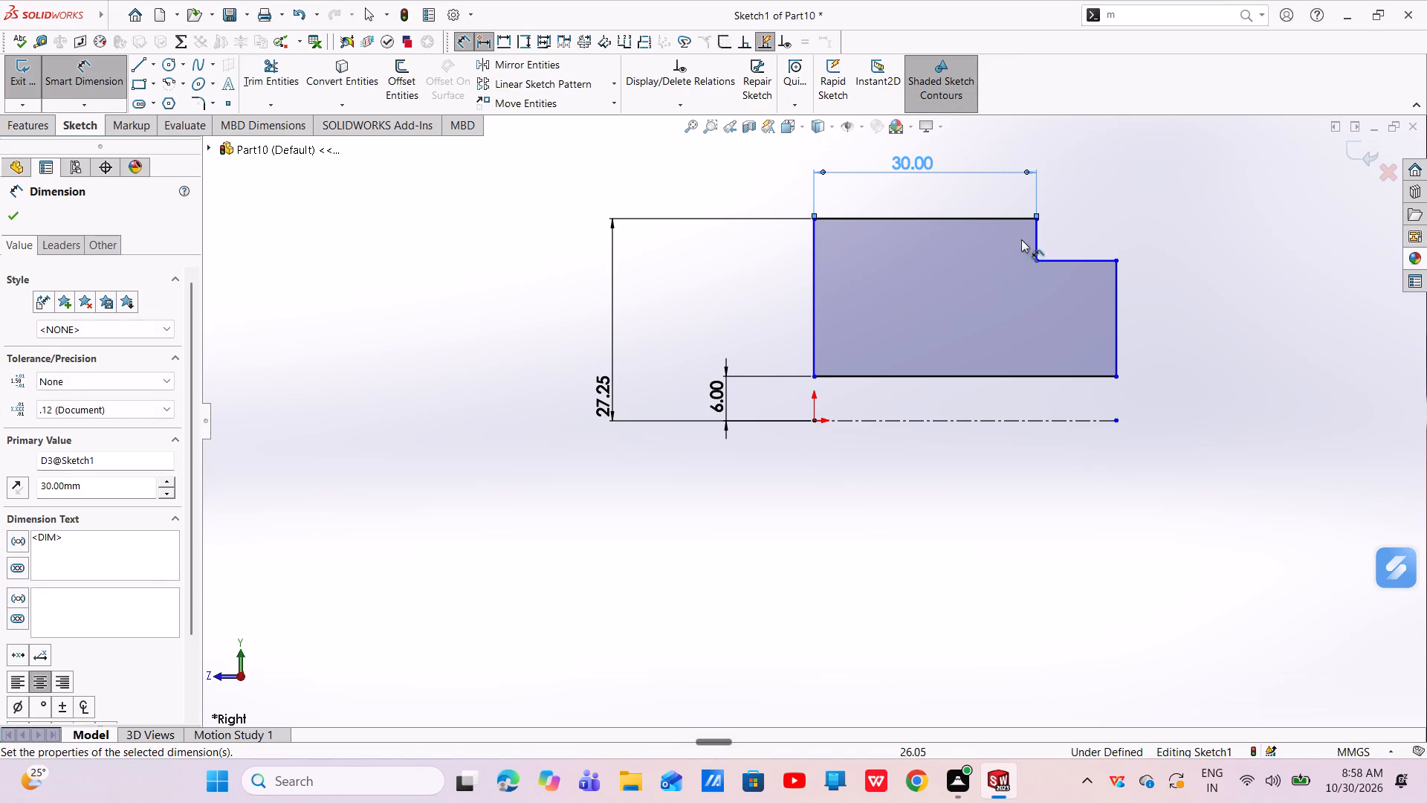
Dimension the length of the notch's short horizontal edge as 10 mm.
{"action": "left_click", "coordinate": [1080, 263]}
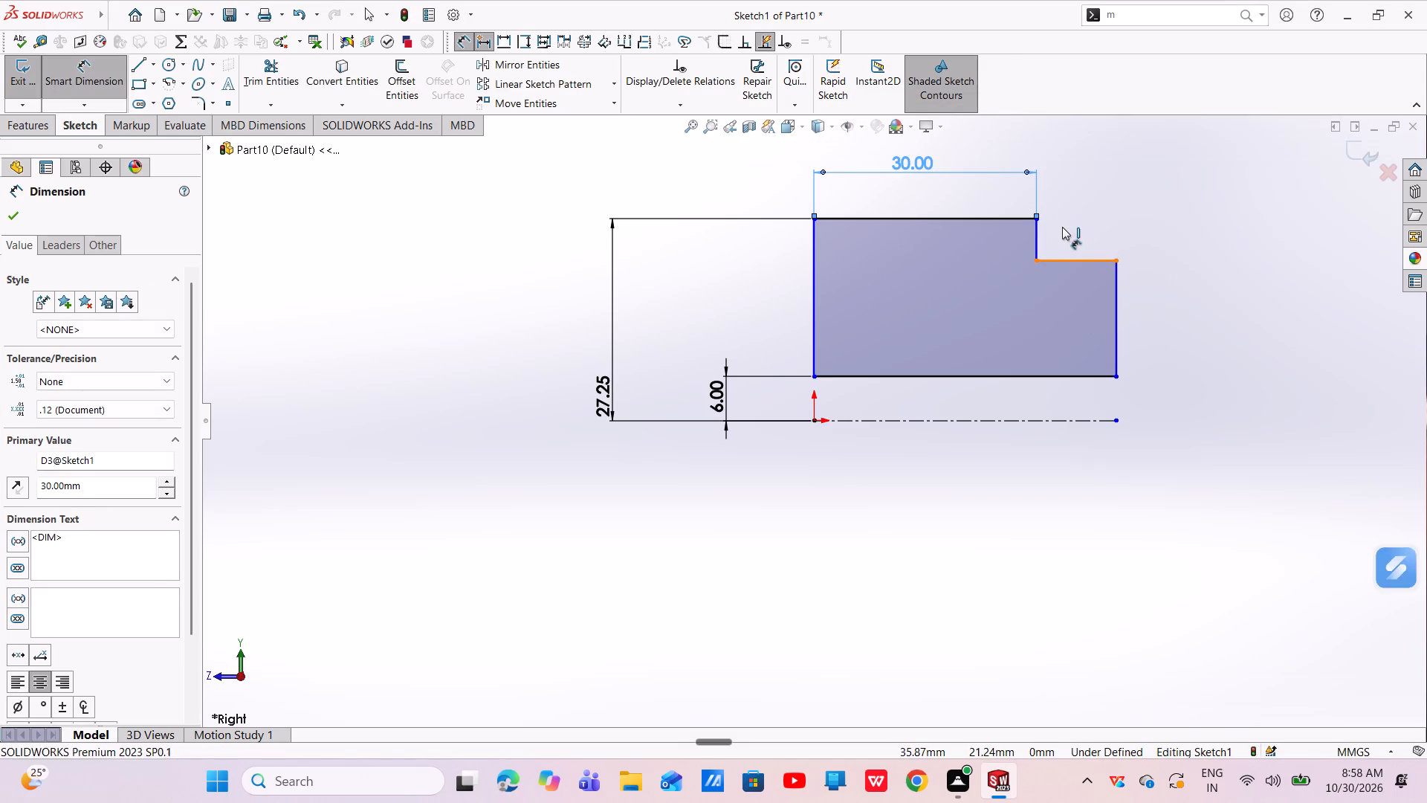
{"action": "left_click", "coordinate": [1074, 226]}
{"action": "key", "text": "BackSpace"}
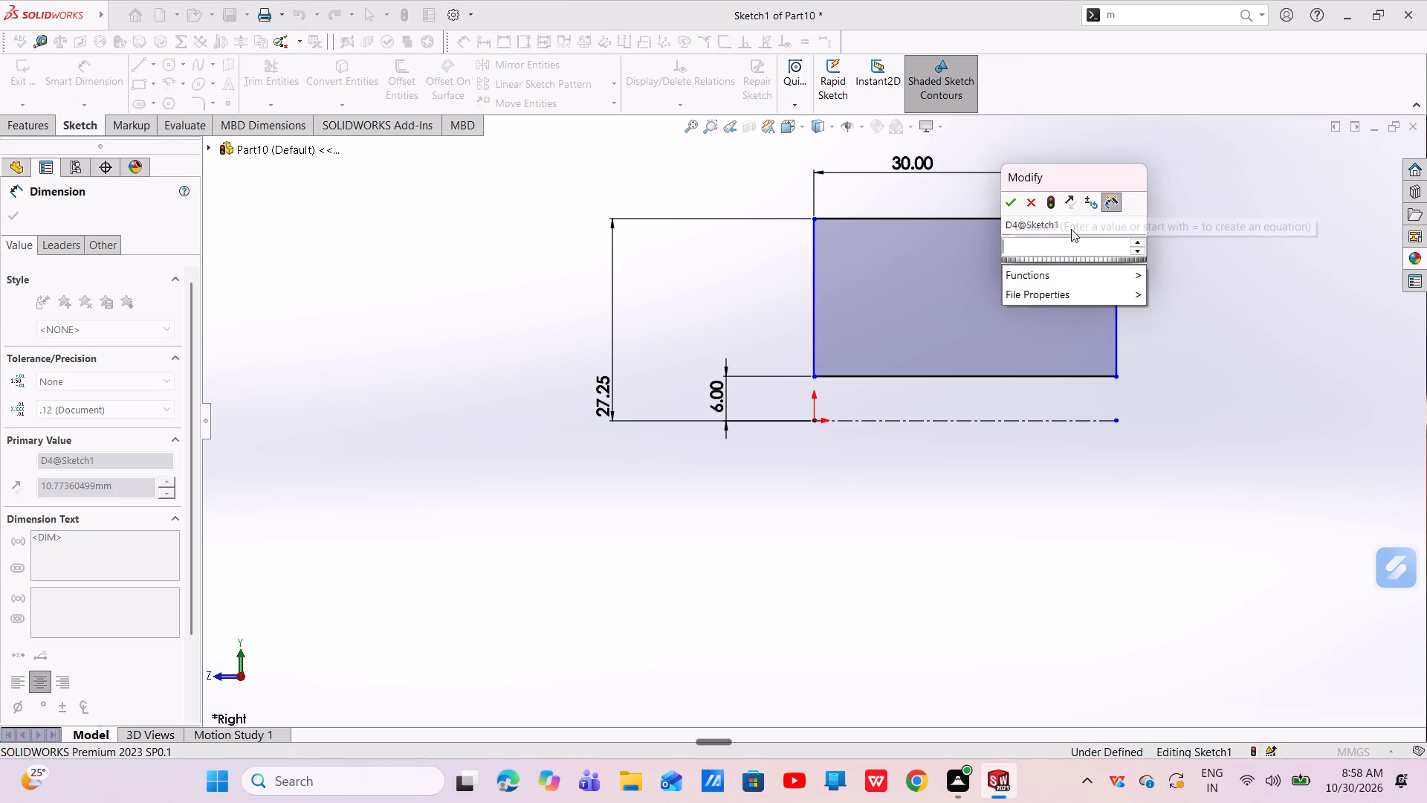
{"action": "key", "text": "1"}
{"action": "key", "text": "0"}
{"action": "key", "text": "Return"}
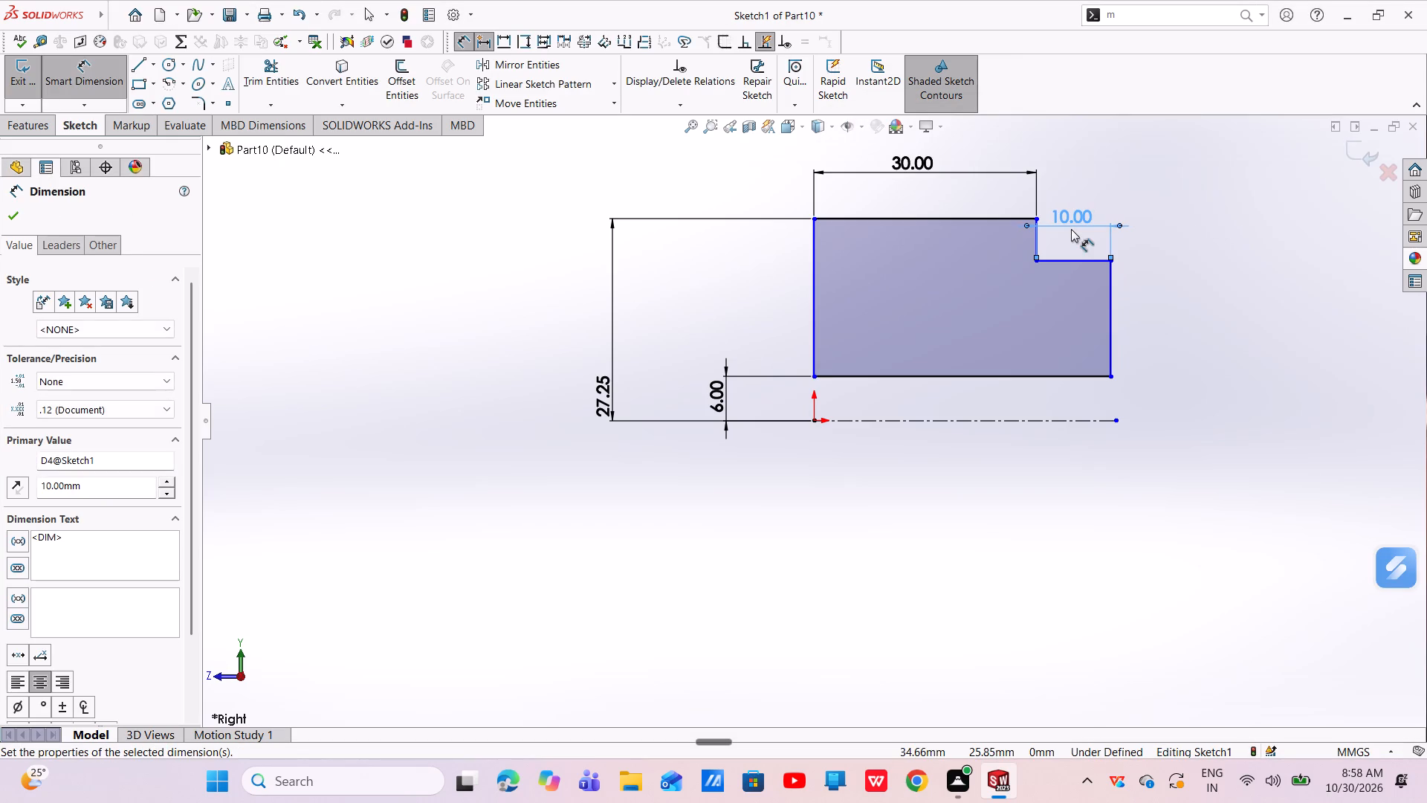
{"action": "key", "text": "Escape"}
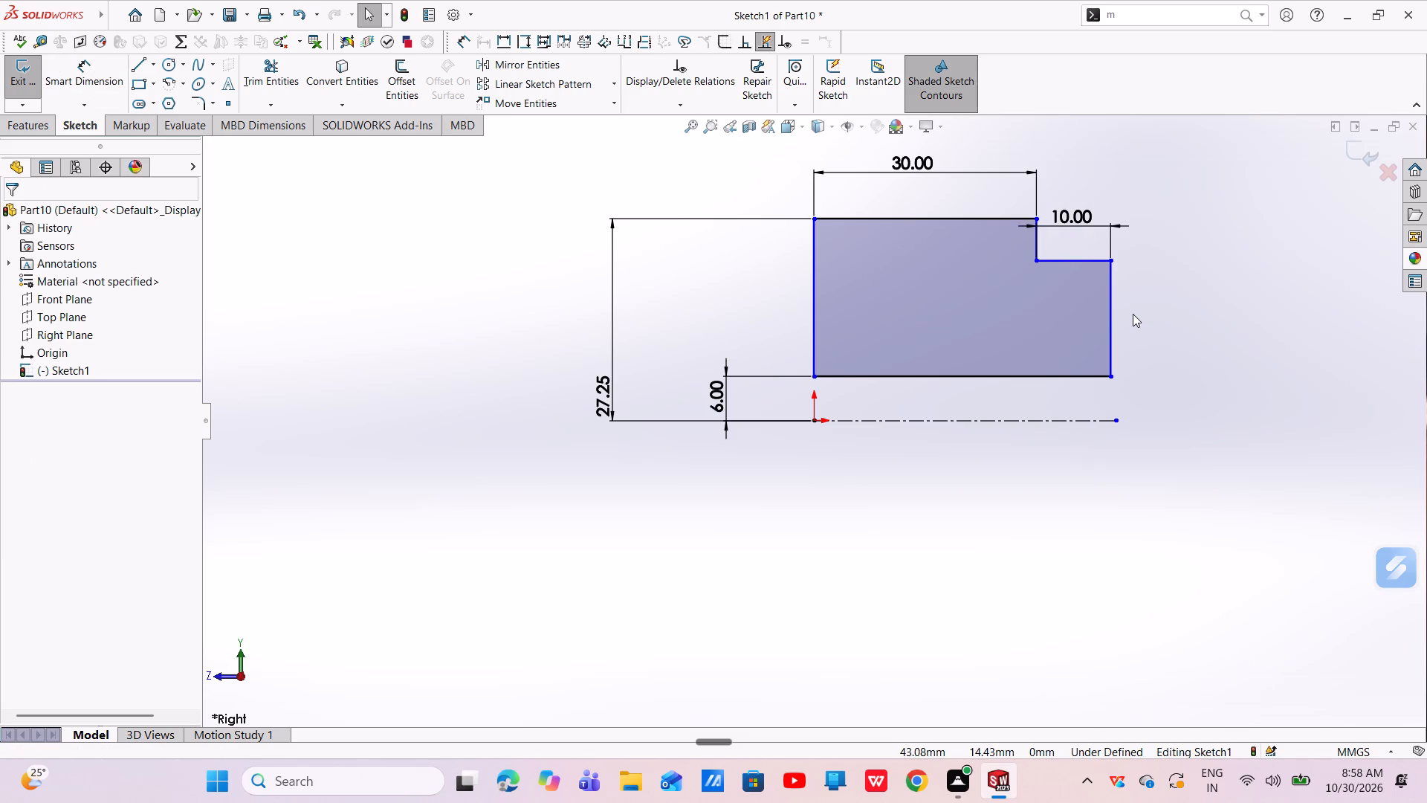
Dimension the profile's short vertical edge, below the notch, as 15.5 mm.
{"action": "left_click", "coordinate": [77, 81]}
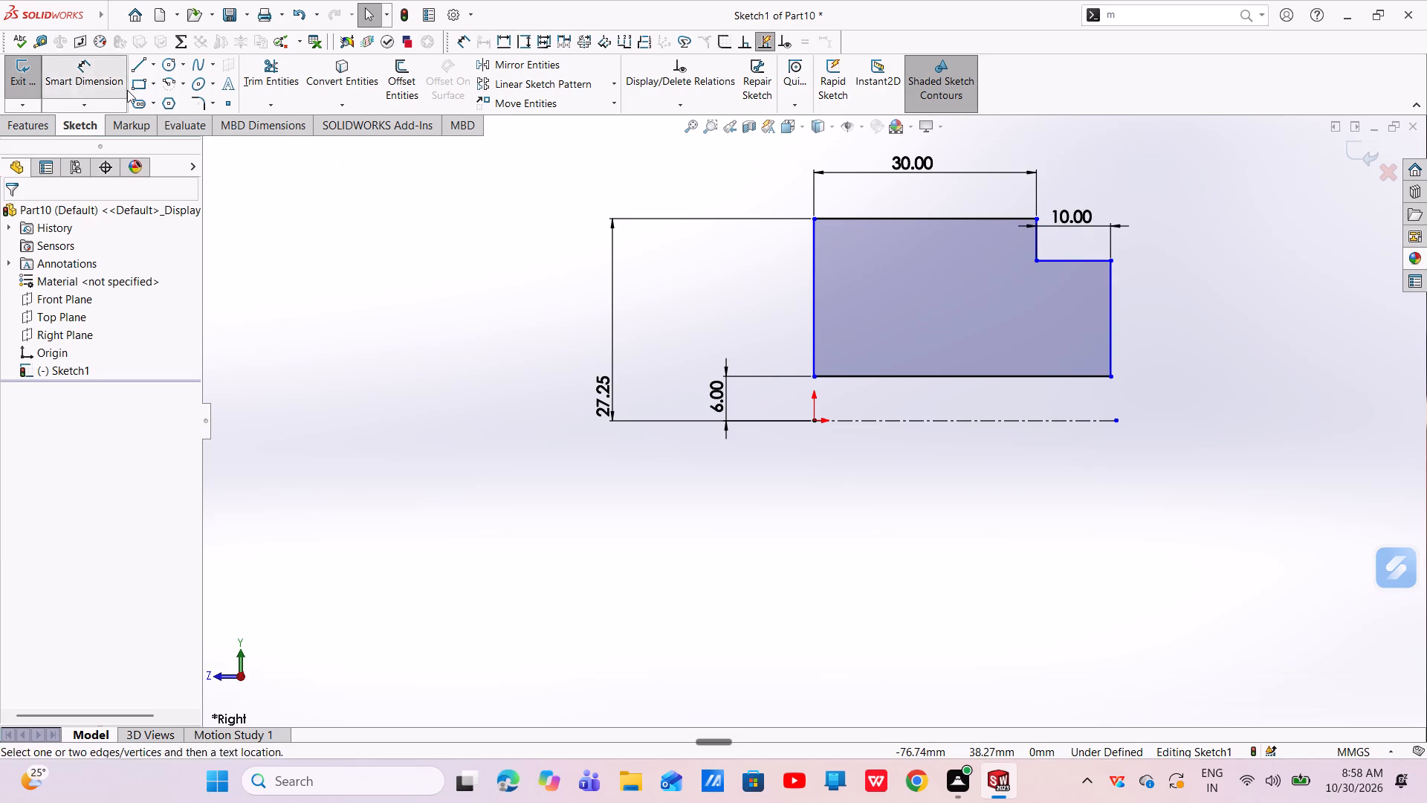
{"action": "left_click", "coordinate": [1108, 328]}
{"action": "left_click", "coordinate": [1172, 328]}
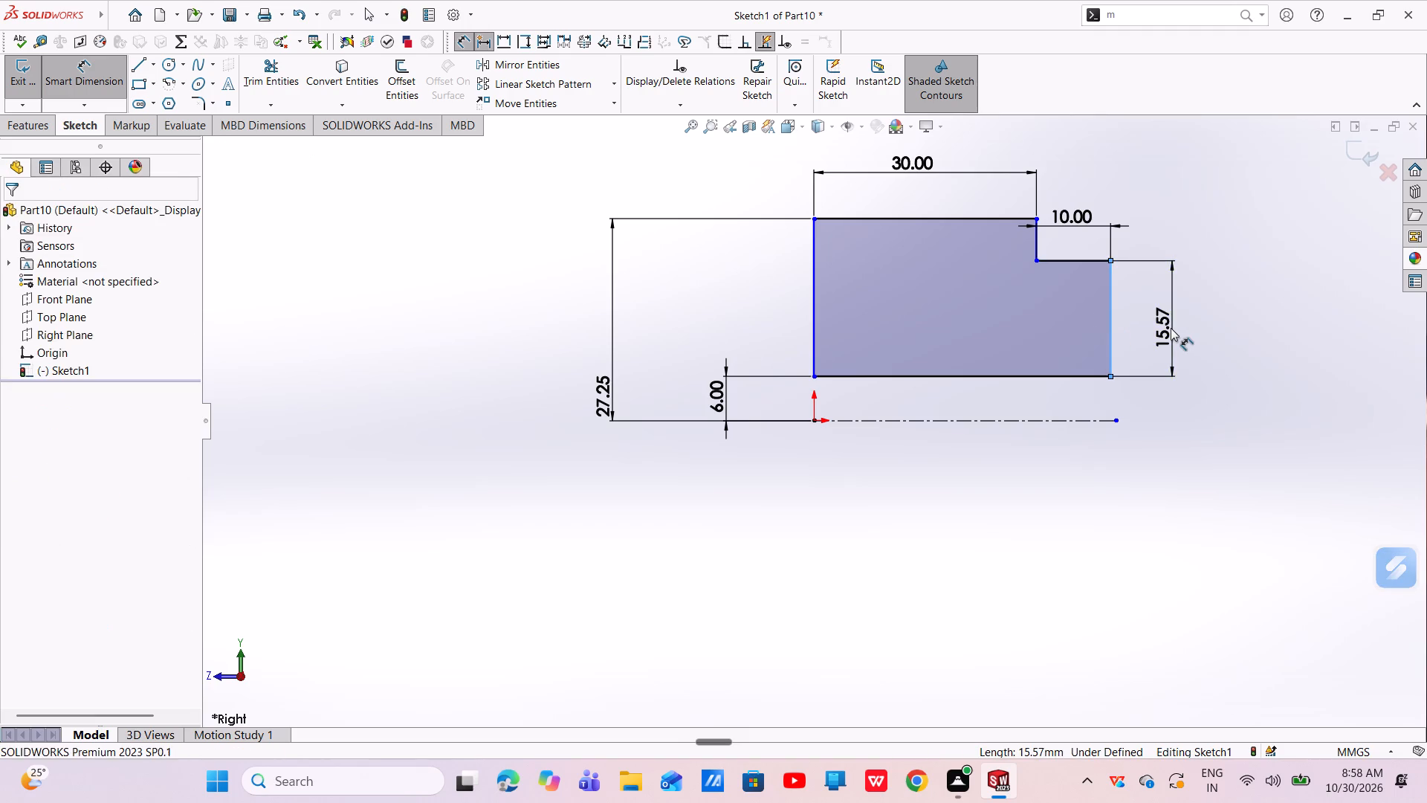
{"action": "key", "text": "BackSpace"}
{"action": "key", "text": "1"}
{"action": "type", "text": "5.5"}
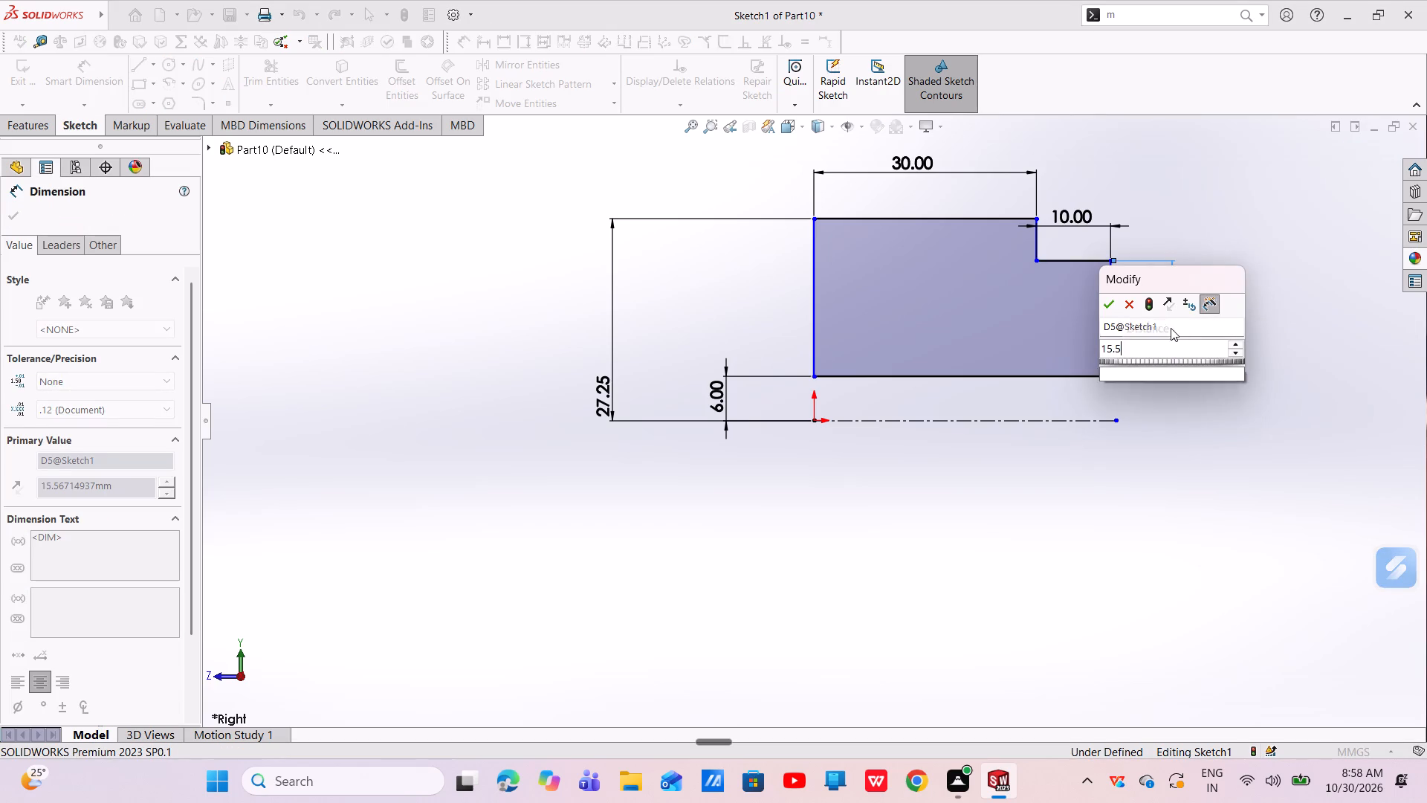
{"action": "key", "text": "Return"}
{"action": "key", "text": "Escape"}
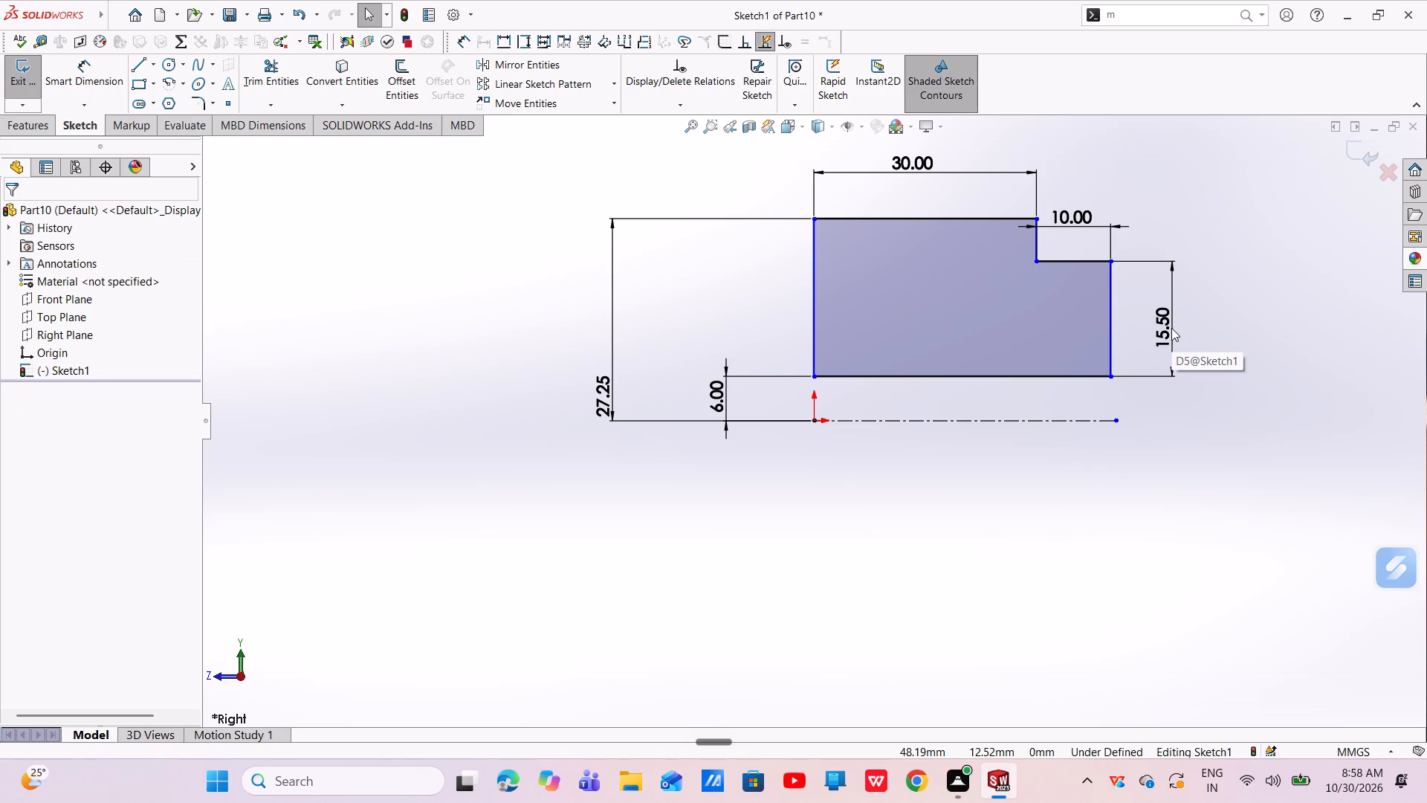
{"action": "key", "text": "Escape"}
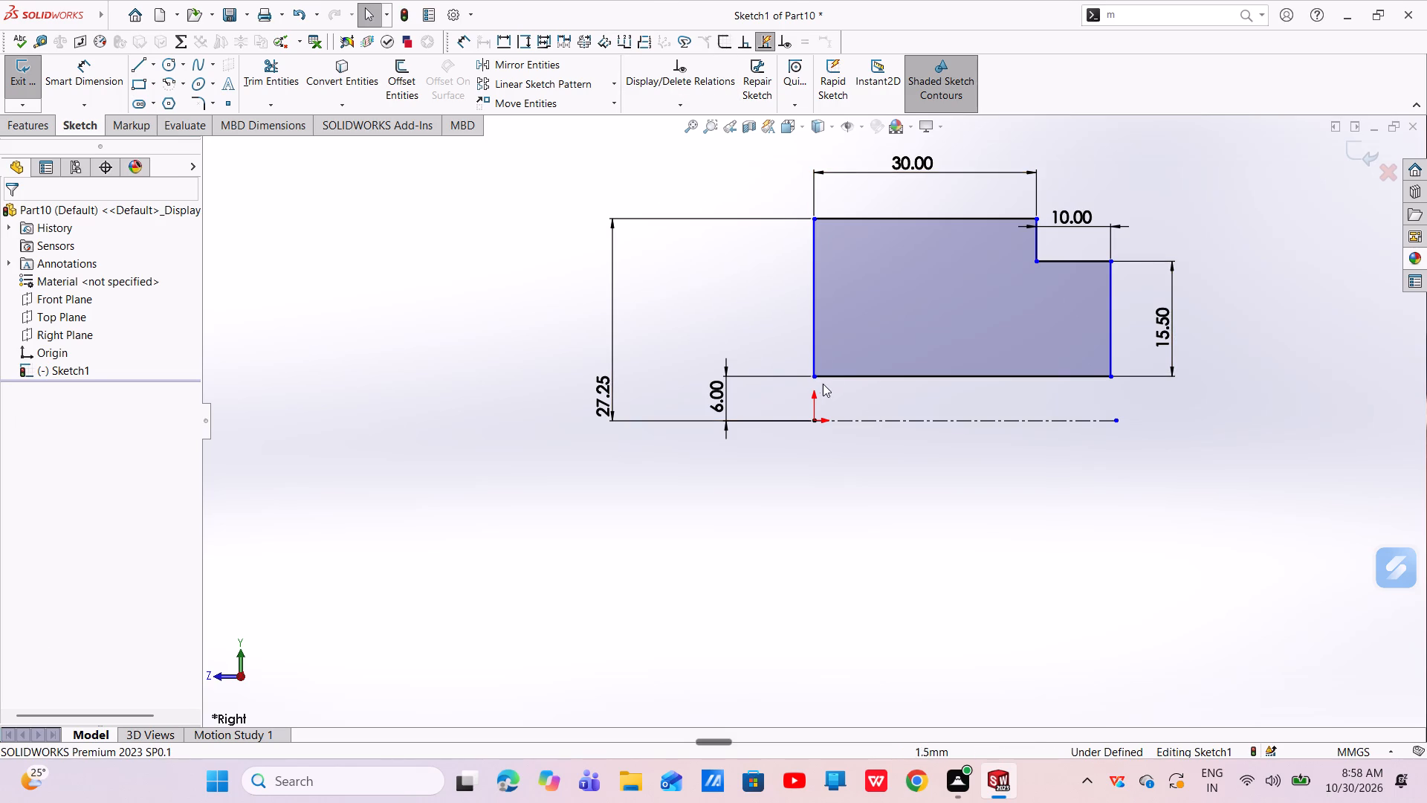
Add a vertical relation between the profile's lower corner nearest the origin and the origin point.
{"action": "left_click", "coordinate": [814, 378]}
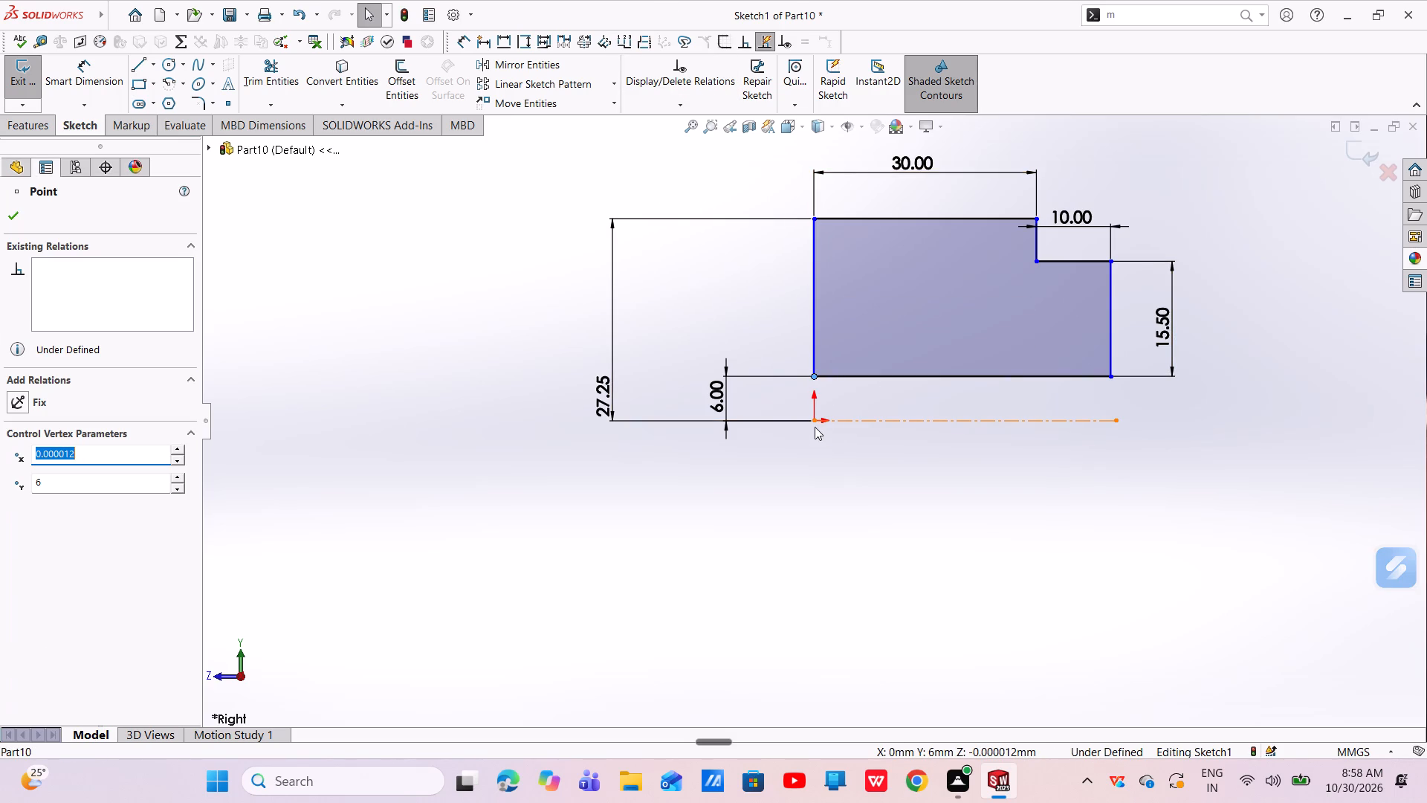
{"action": "left_click", "coordinate": [815, 425], "text": "ctrl"}
{"action": "left_click", "coordinate": [879, 356]}
{"action": "key", "text": "Escape"}
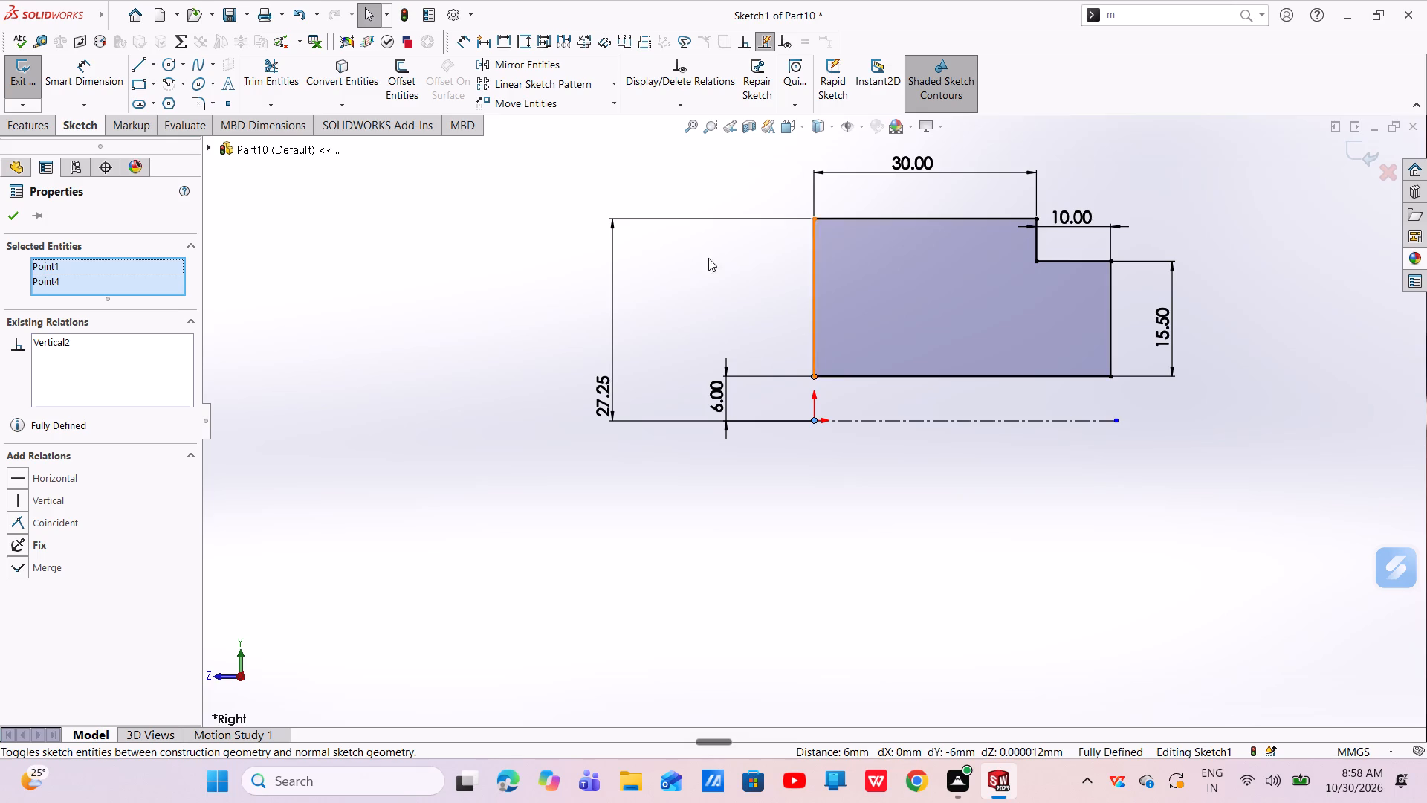
{"action": "left_click", "coordinate": [12, 218]}
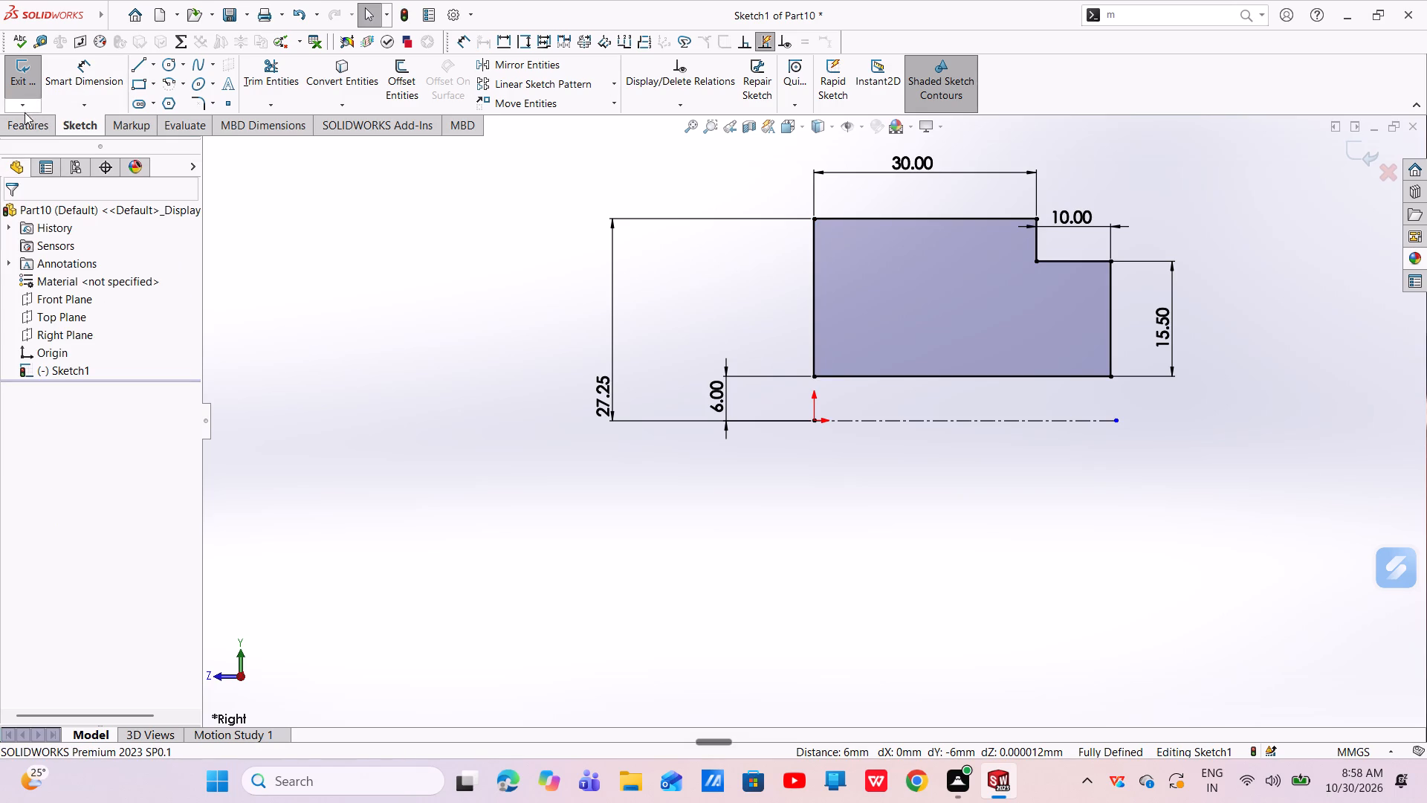
Revolve the stepped profile 360 degrees using the sketch centerline as the axis of revolution.
{"action": "left_click", "coordinate": [24, 134]}
{"action": "left_click", "coordinate": [74, 71]}
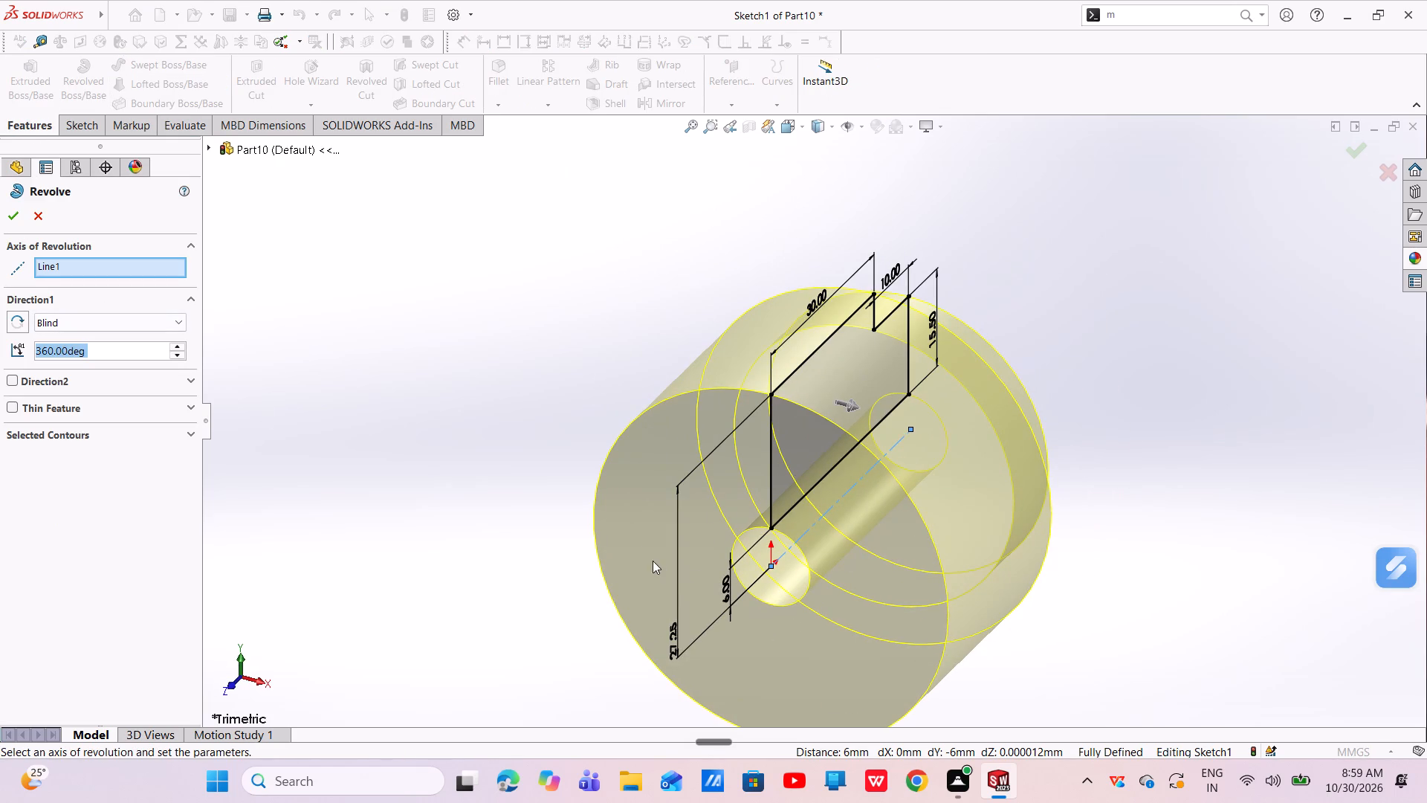
{"action": "left_click", "coordinate": [63, 268]}
{"action": "right_click", "coordinate": [63, 268]}
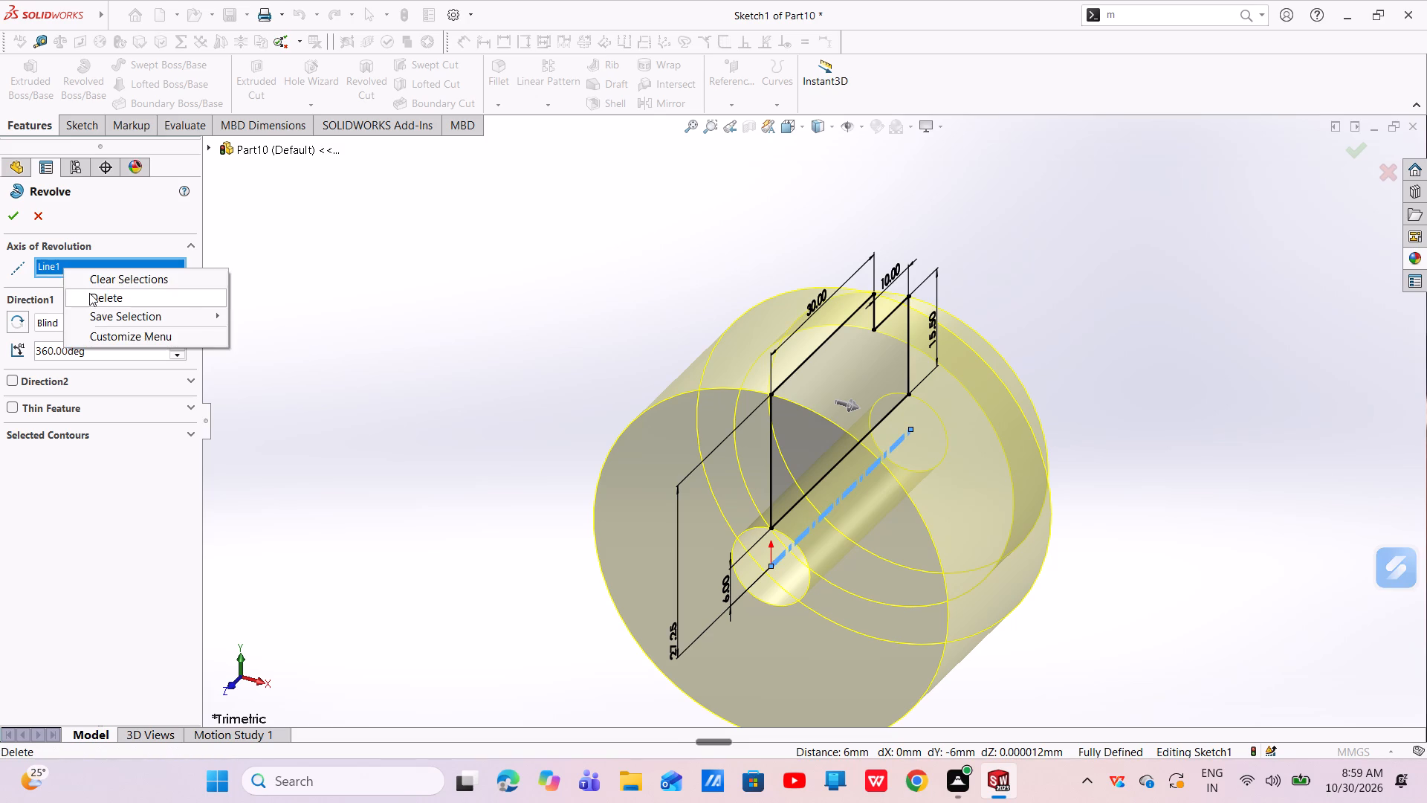
{"action": "left_click", "coordinate": [89, 293]}
{"action": "left_click", "coordinate": [56, 265]}
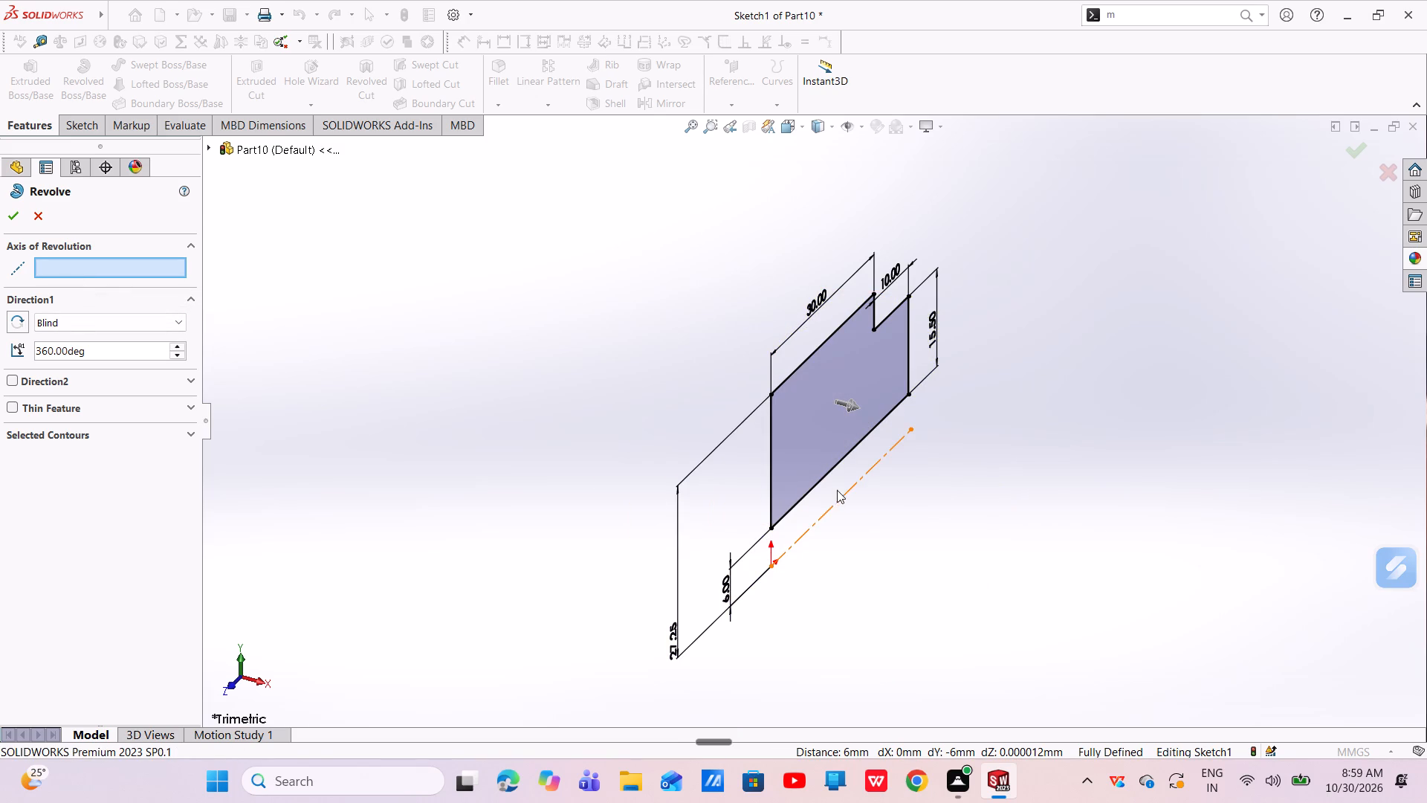
{"action": "left_click", "coordinate": [838, 501]}
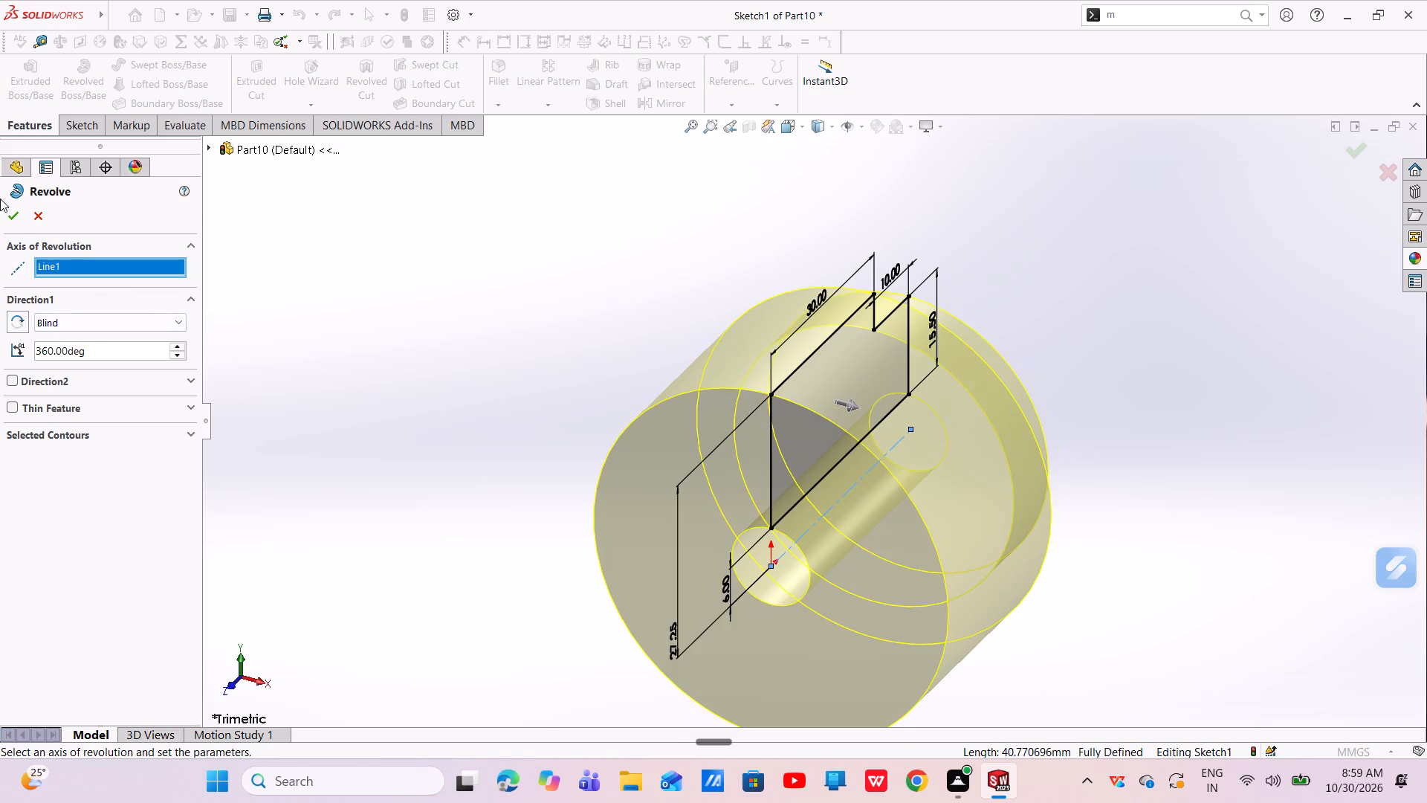
{"action": "left_click", "coordinate": [5, 207]}
Start a new sketch on the flat end face of the revolved body's larger-diameter section.
{"action": "scroll", "coordinate": [664, 312], "scroll_direction": "up", "scroll_amount": 6}
{"action": "middle_click_drag", "start_coordinate": [861, 469], "coordinate": [776, 460]}
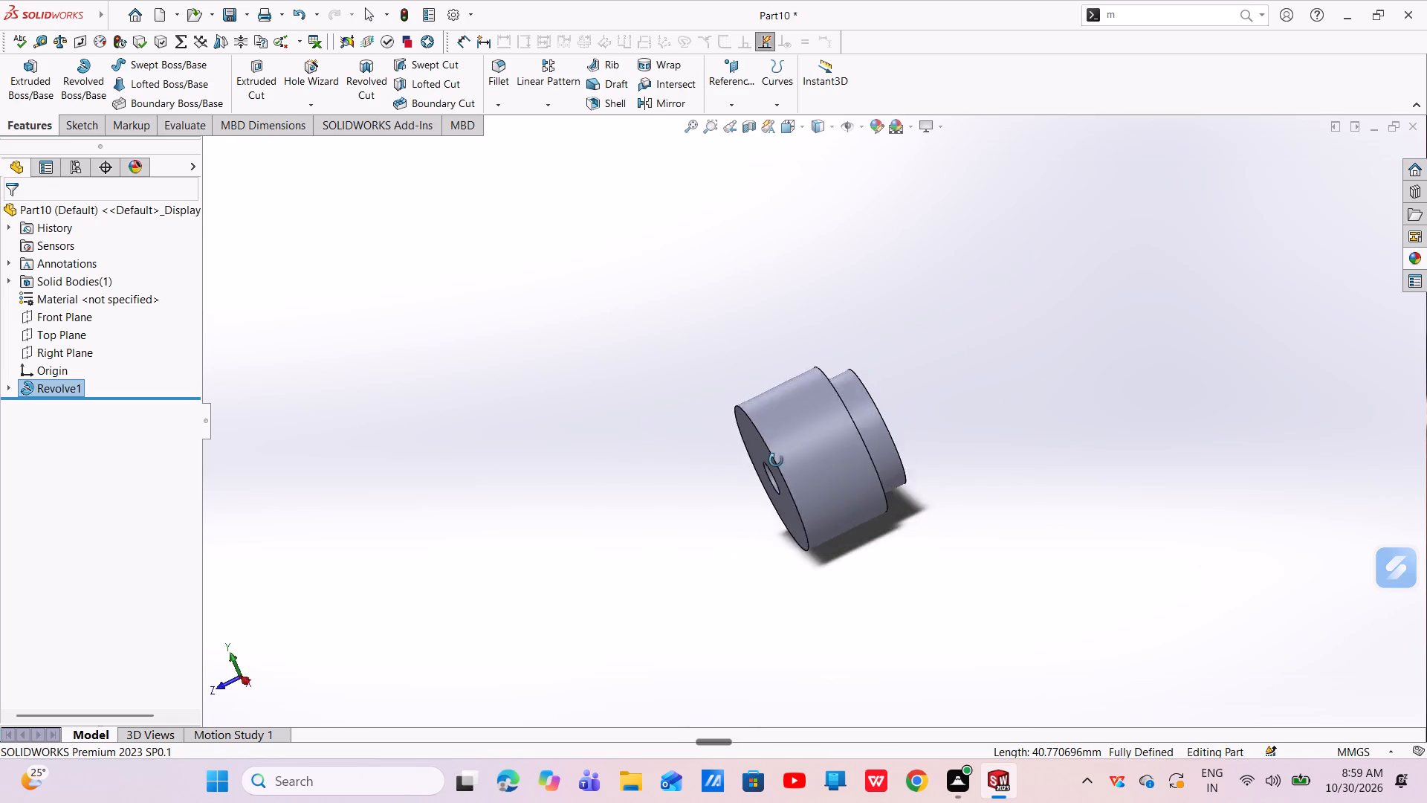
{"action": "middle_click_drag", "start_coordinate": [776, 460], "coordinate": [751, 475]}
{"action": "scroll", "coordinate": [758, 462], "scroll_direction": "down", "scroll_amount": 3}
{"action": "scroll", "coordinate": [797, 481], "scroll_direction": "up", "scroll_amount": 2}
{"action": "middle_click_drag", "start_coordinate": [824, 437], "coordinate": [865, 478]}
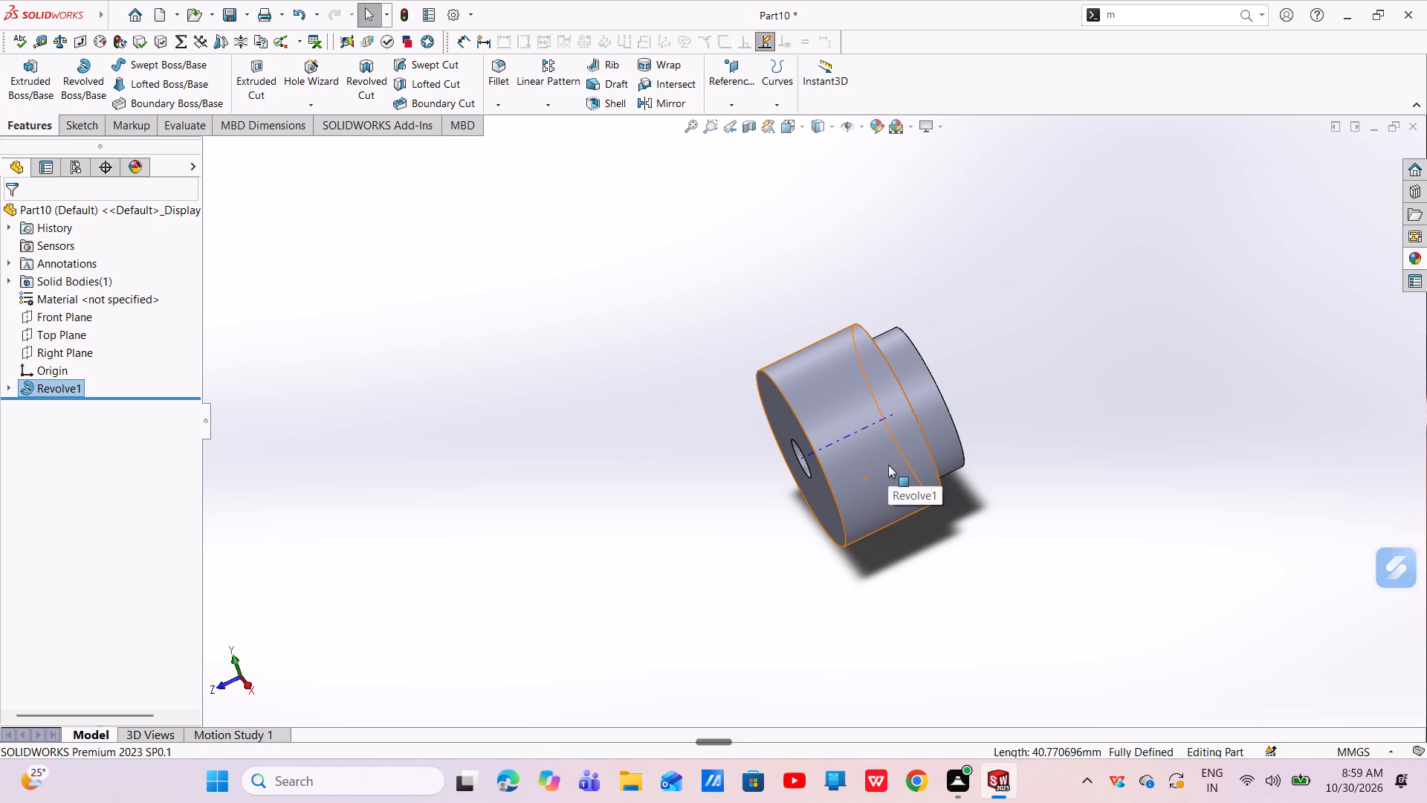
{"action": "middle_click_drag", "start_coordinate": [856, 470], "coordinate": [881, 430]}
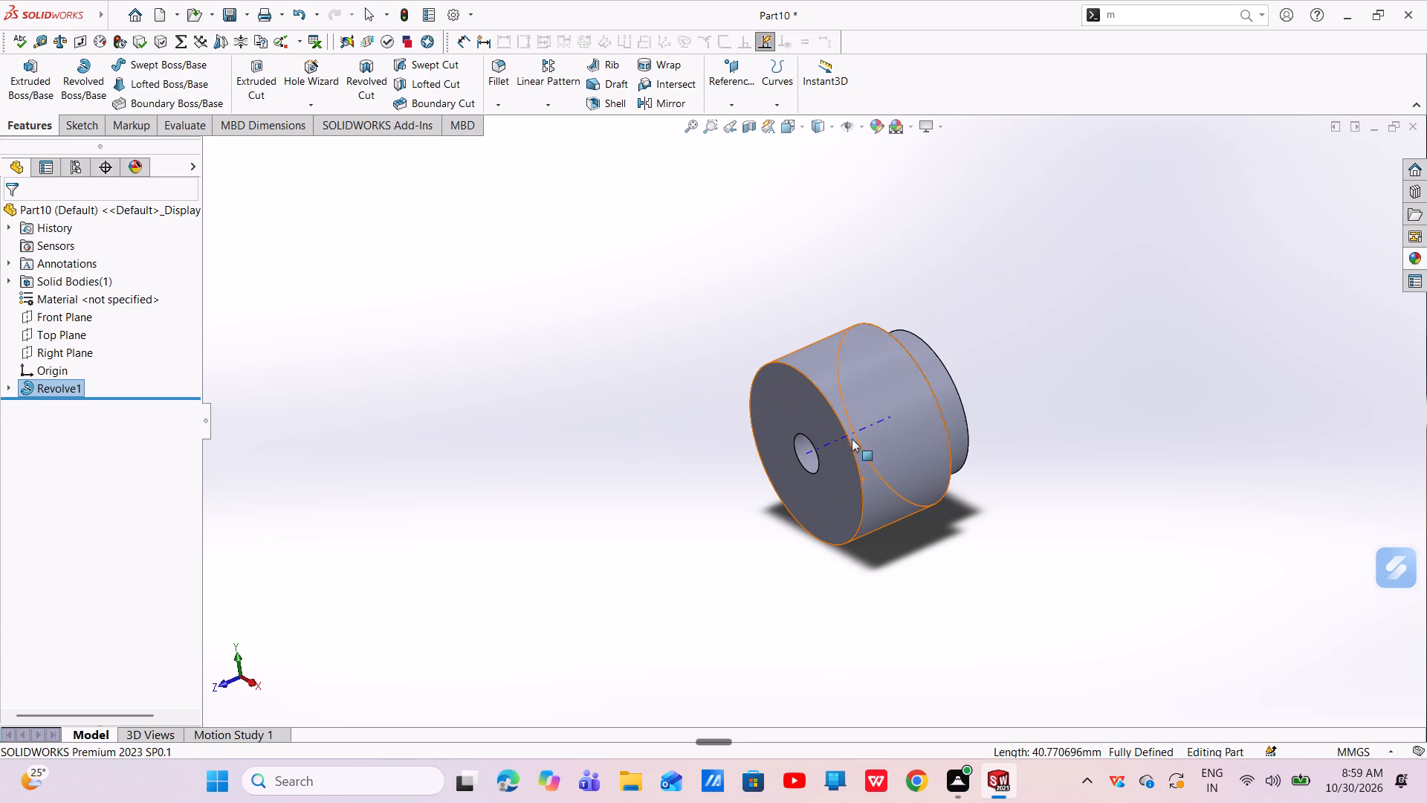
{"action": "left_click", "coordinate": [837, 439]}
{"action": "key", "text": "Escape"}
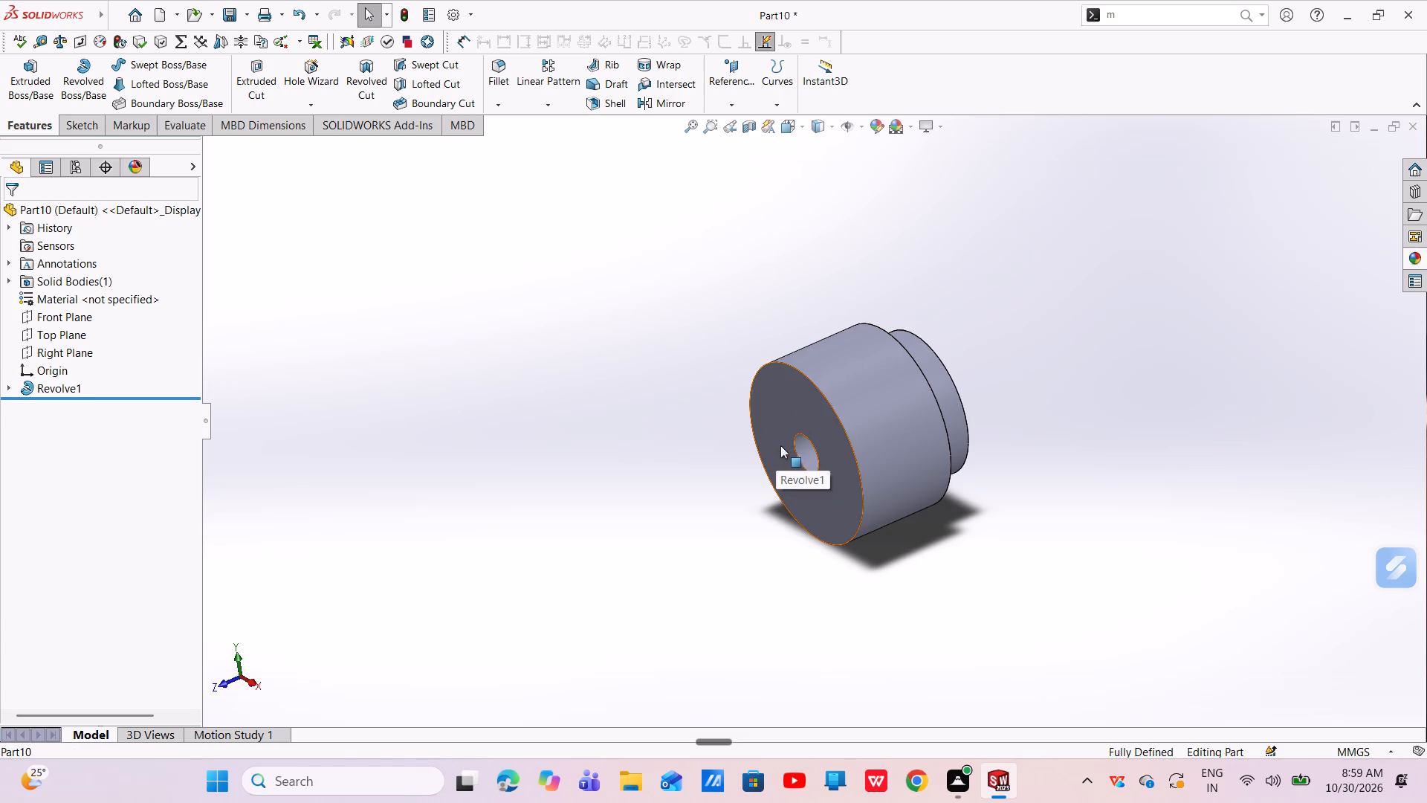
{"action": "key", "text": "Escape"}
{"action": "left_click", "coordinate": [800, 398]}
{"action": "left_click", "coordinate": [864, 358]}
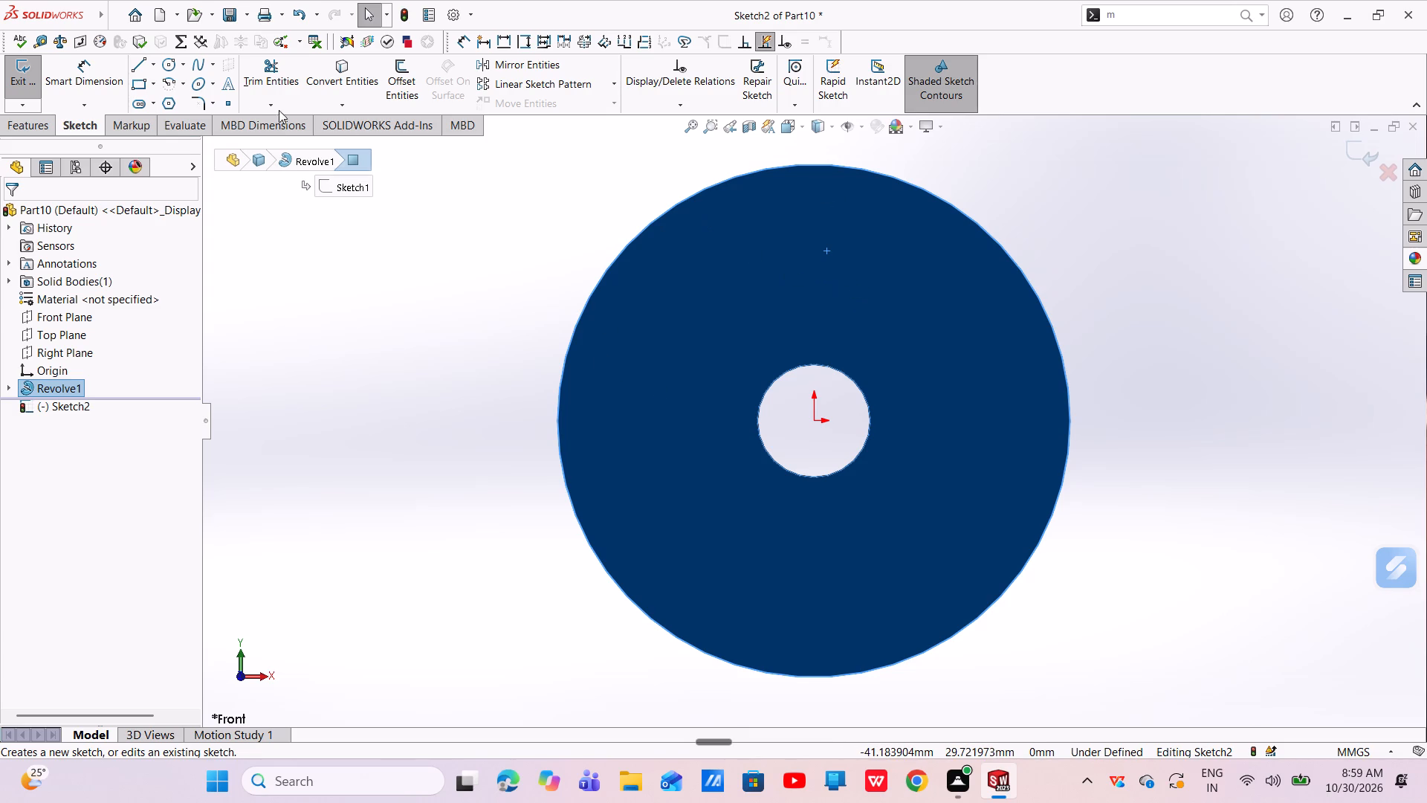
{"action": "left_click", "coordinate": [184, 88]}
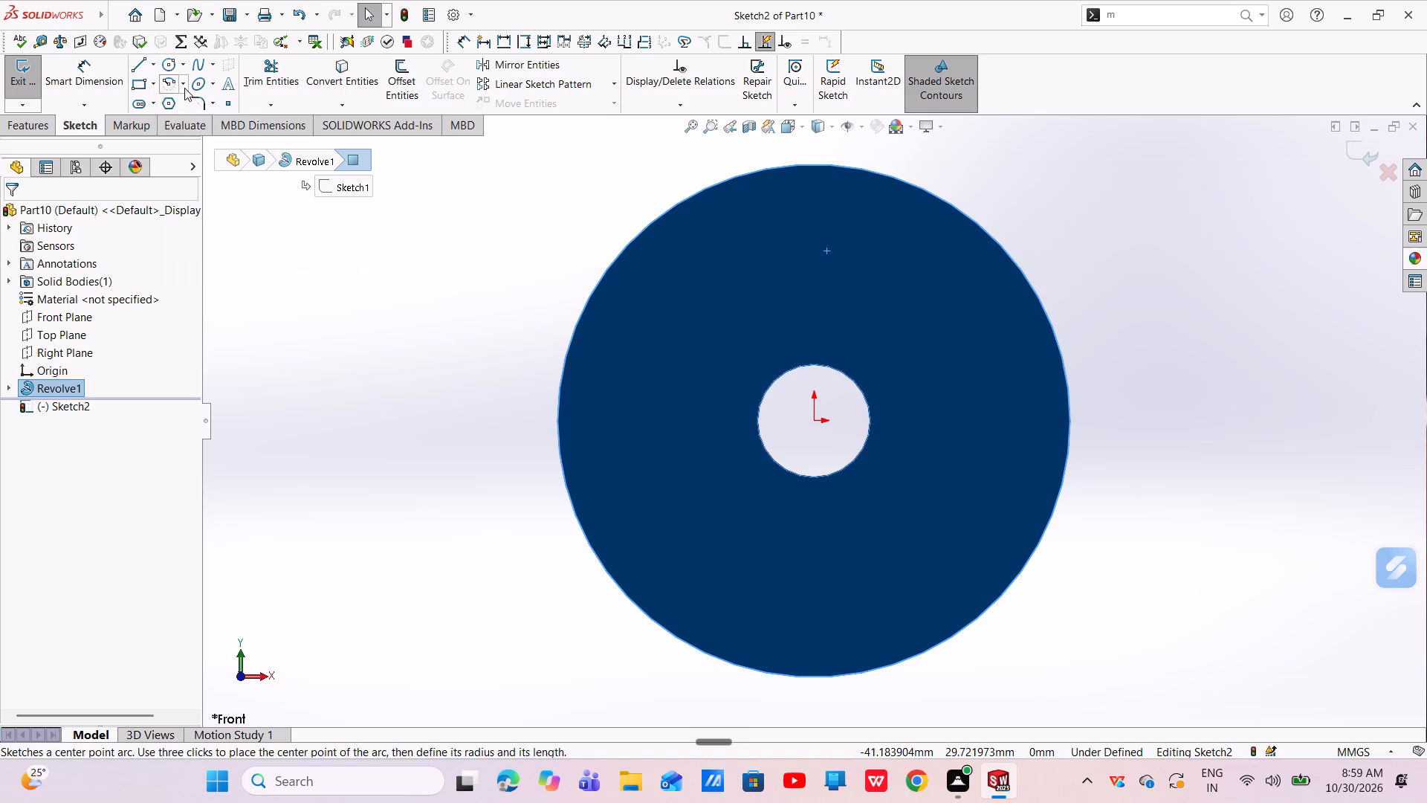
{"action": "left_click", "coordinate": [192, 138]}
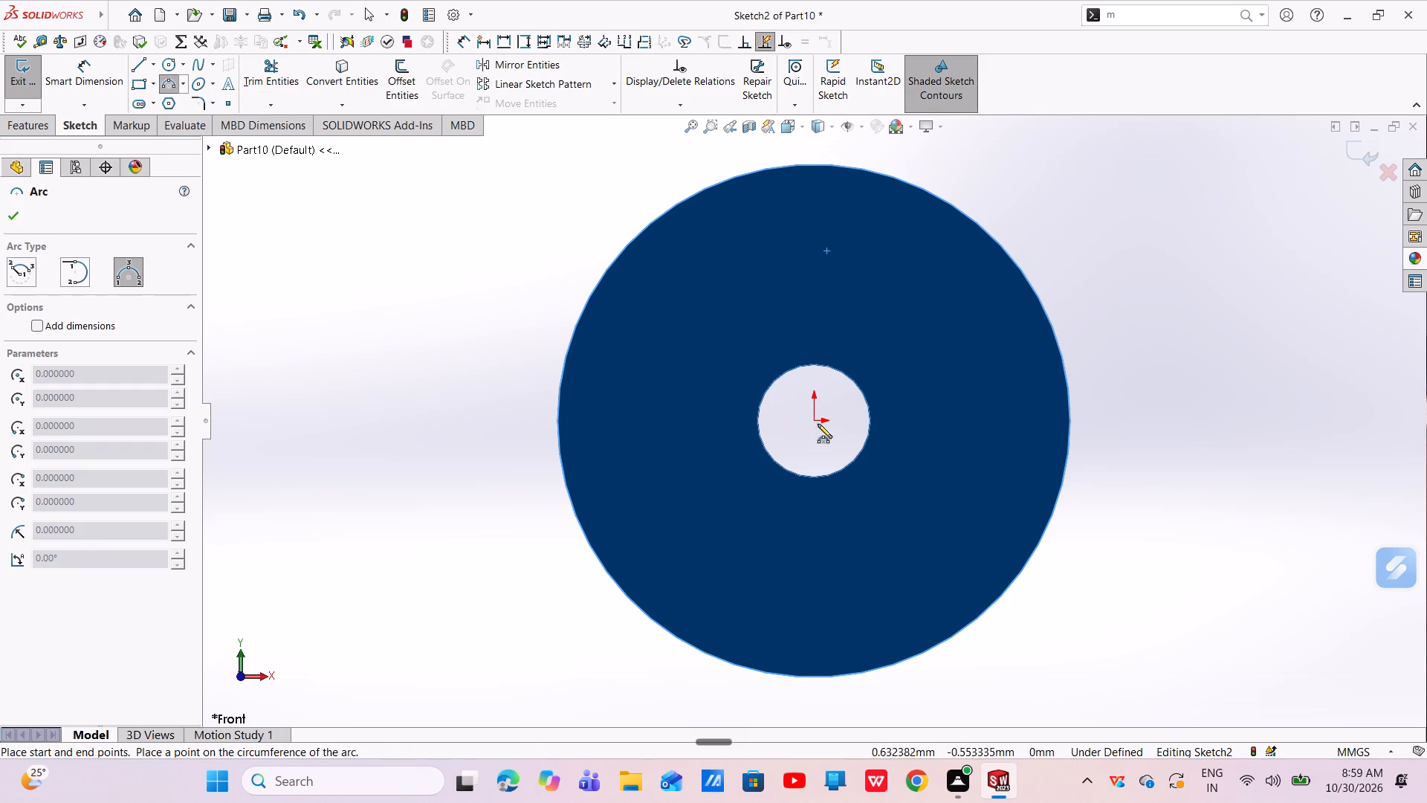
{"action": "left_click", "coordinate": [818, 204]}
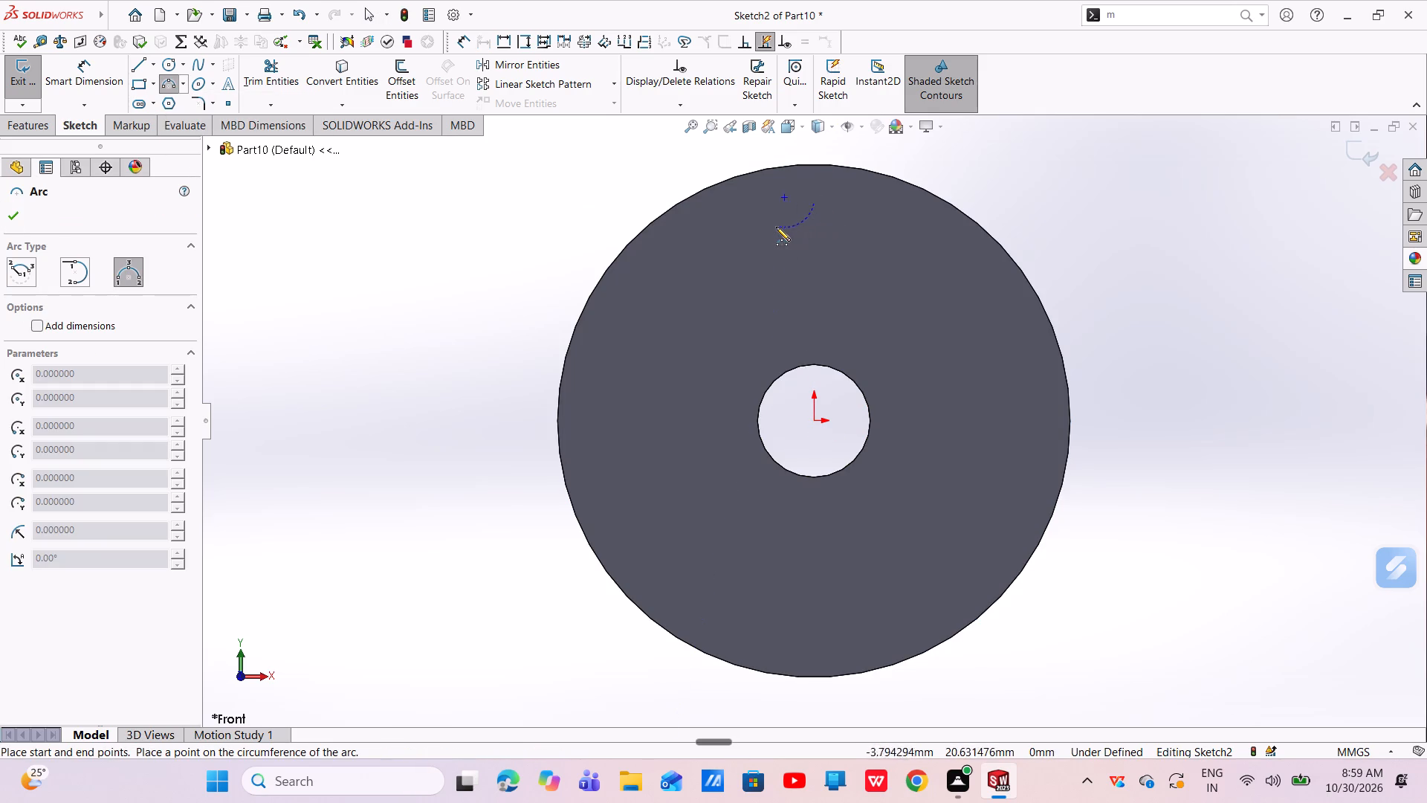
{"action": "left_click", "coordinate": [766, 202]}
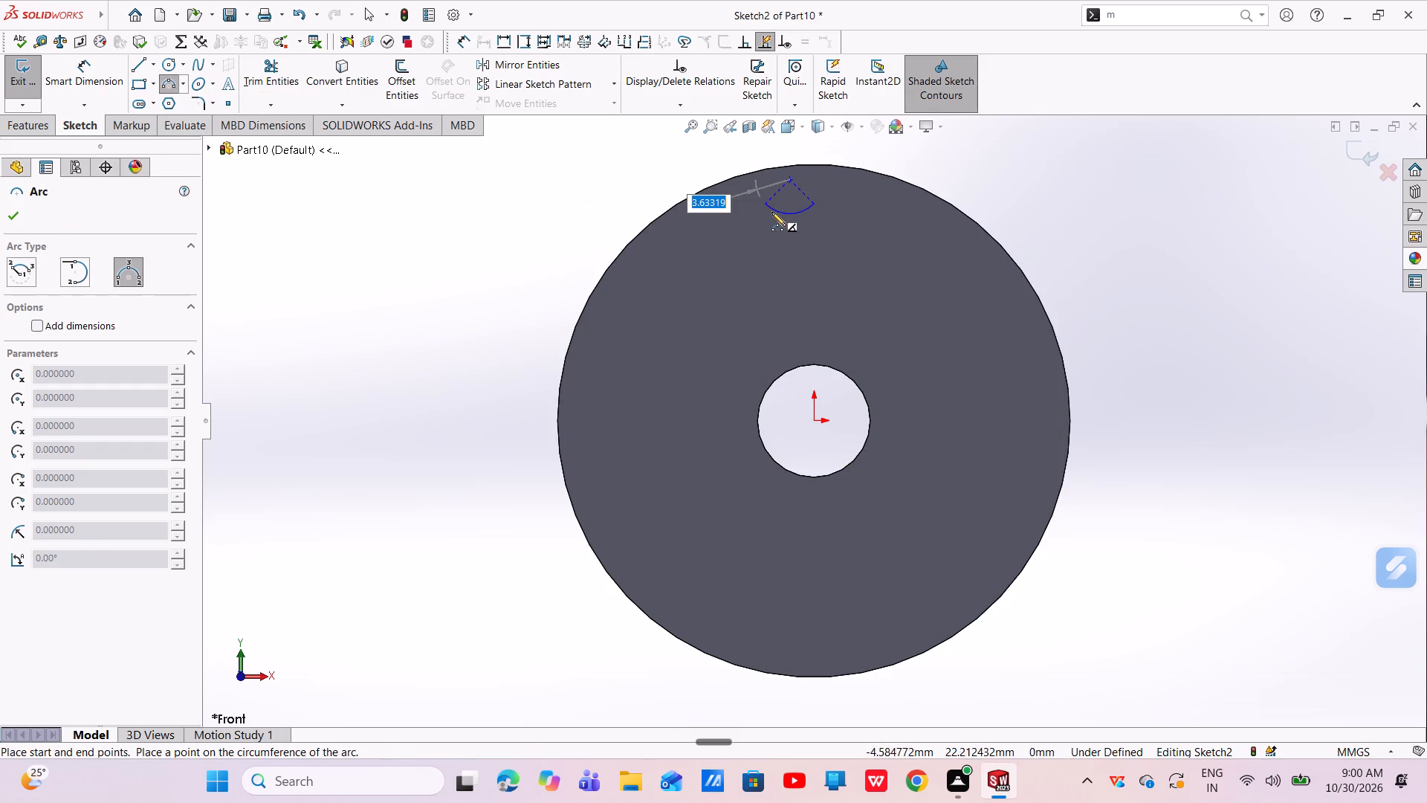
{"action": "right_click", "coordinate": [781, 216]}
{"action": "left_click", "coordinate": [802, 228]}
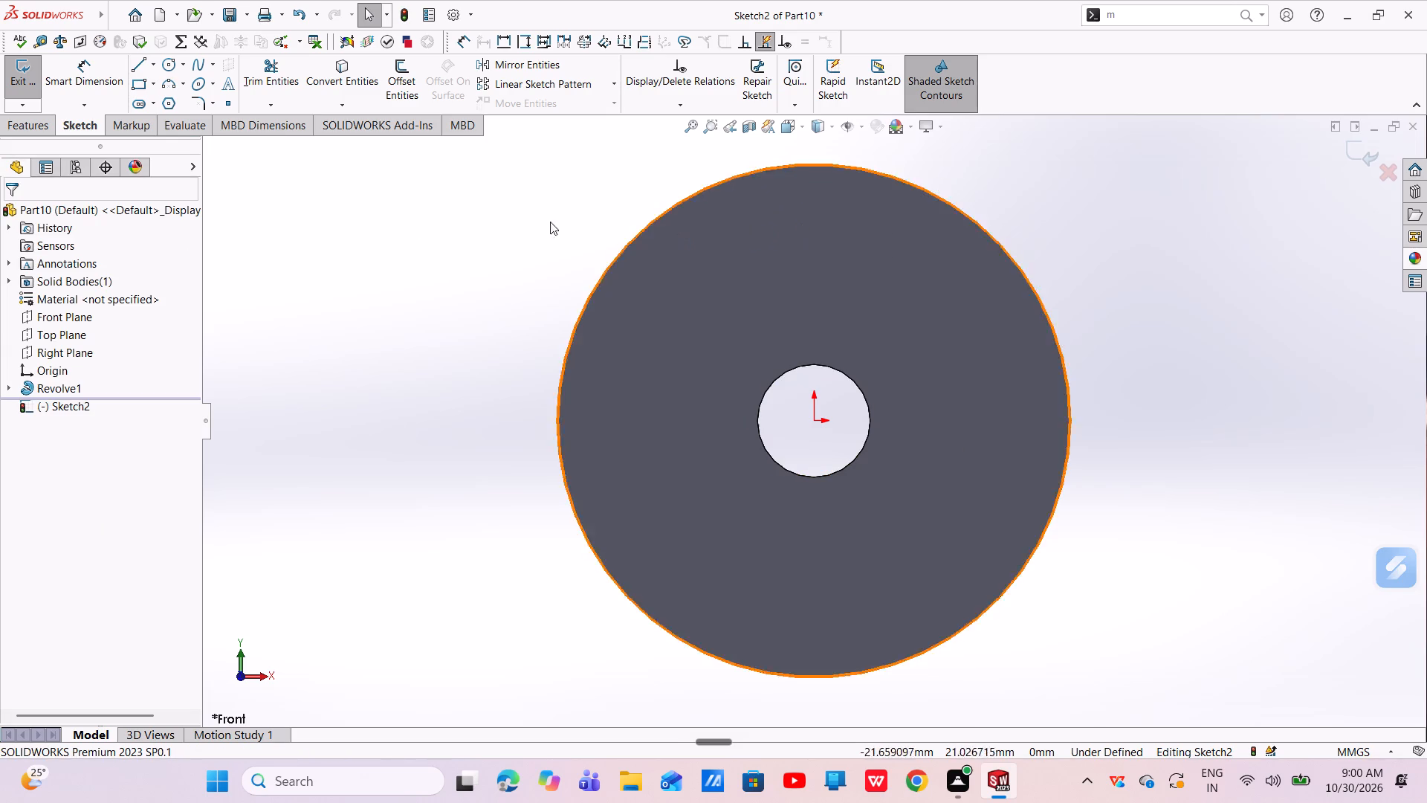
Sketch a downward-bulging three-point arc of about 3.9 mm radius near the face's upper edge, starting vertically above the origin.
{"action": "left_click", "coordinate": [176, 86]}
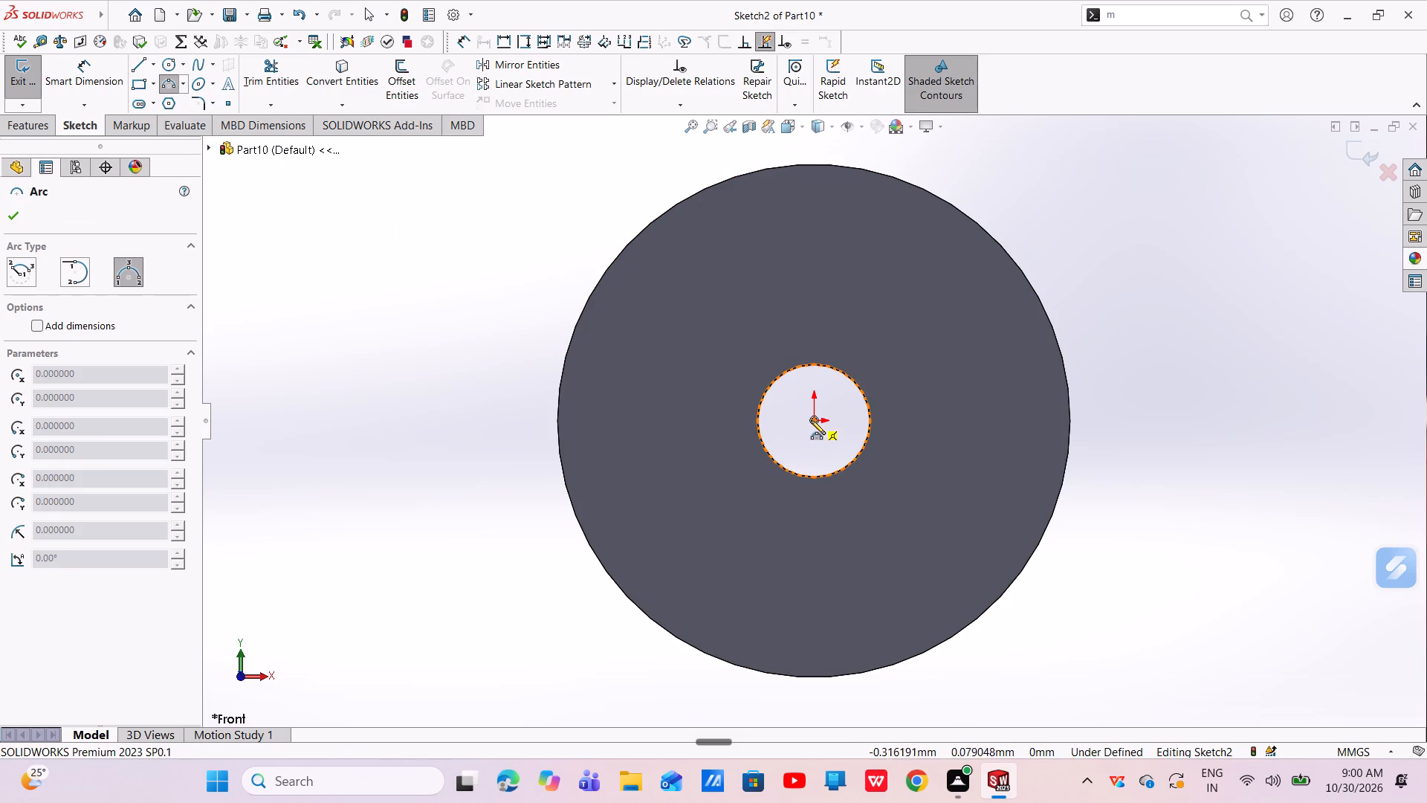
{"action": "left_click", "coordinate": [815, 203]}
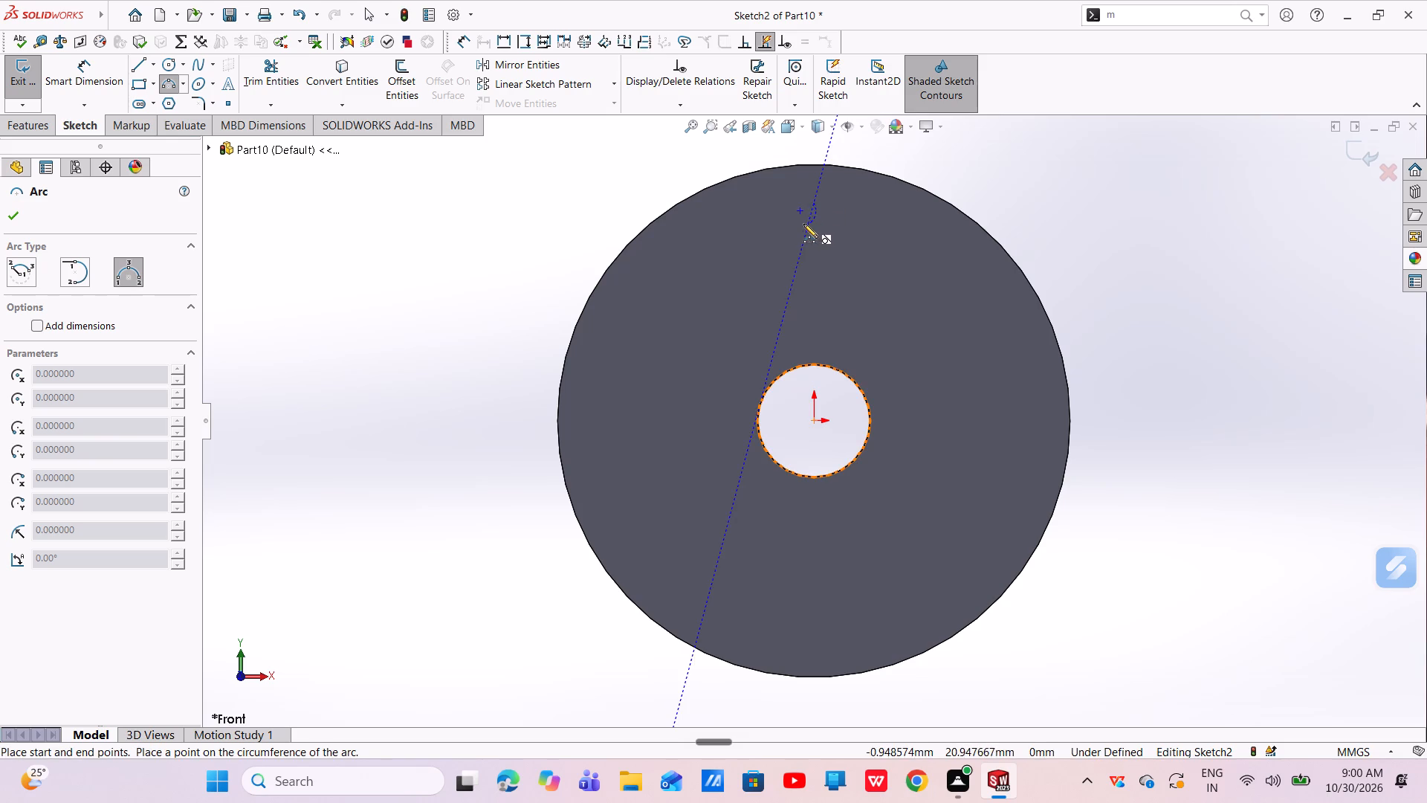
{"action": "left_click", "coordinate": [763, 208]}
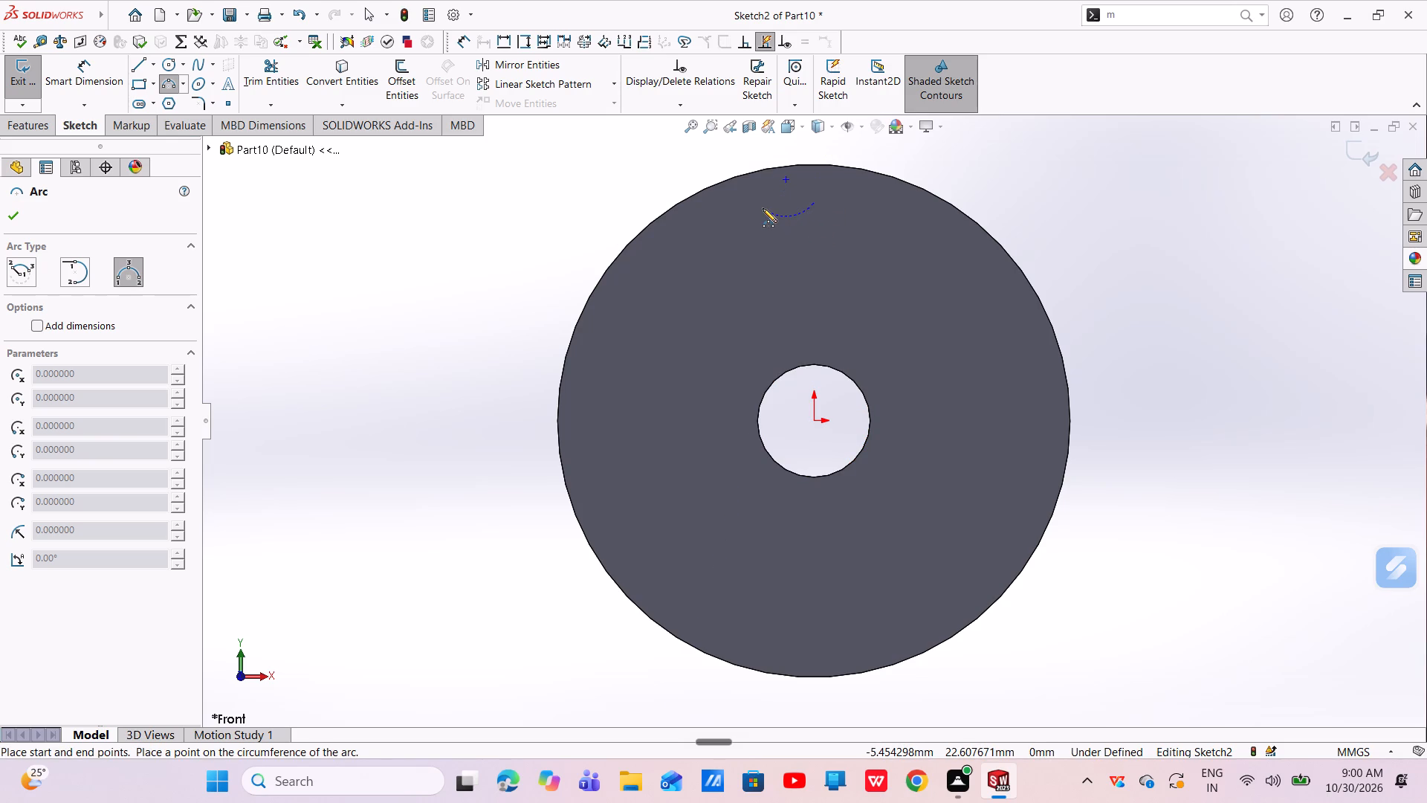
{"action": "left_click", "coordinate": [763, 208]}
{"action": "scroll", "coordinate": [803, 236], "scroll_direction": "down", "scroll_amount": 3}
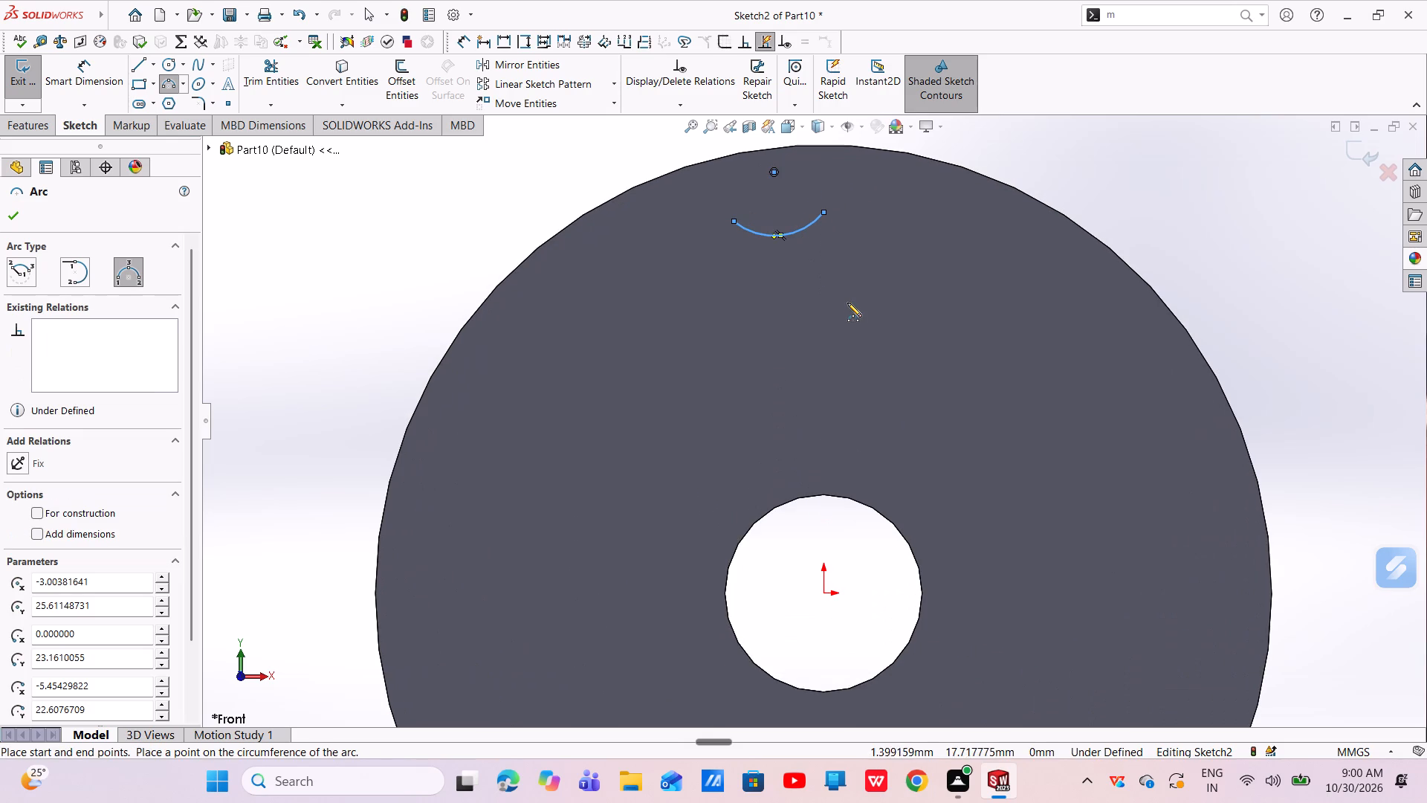
{"action": "key", "text": "Escape"}
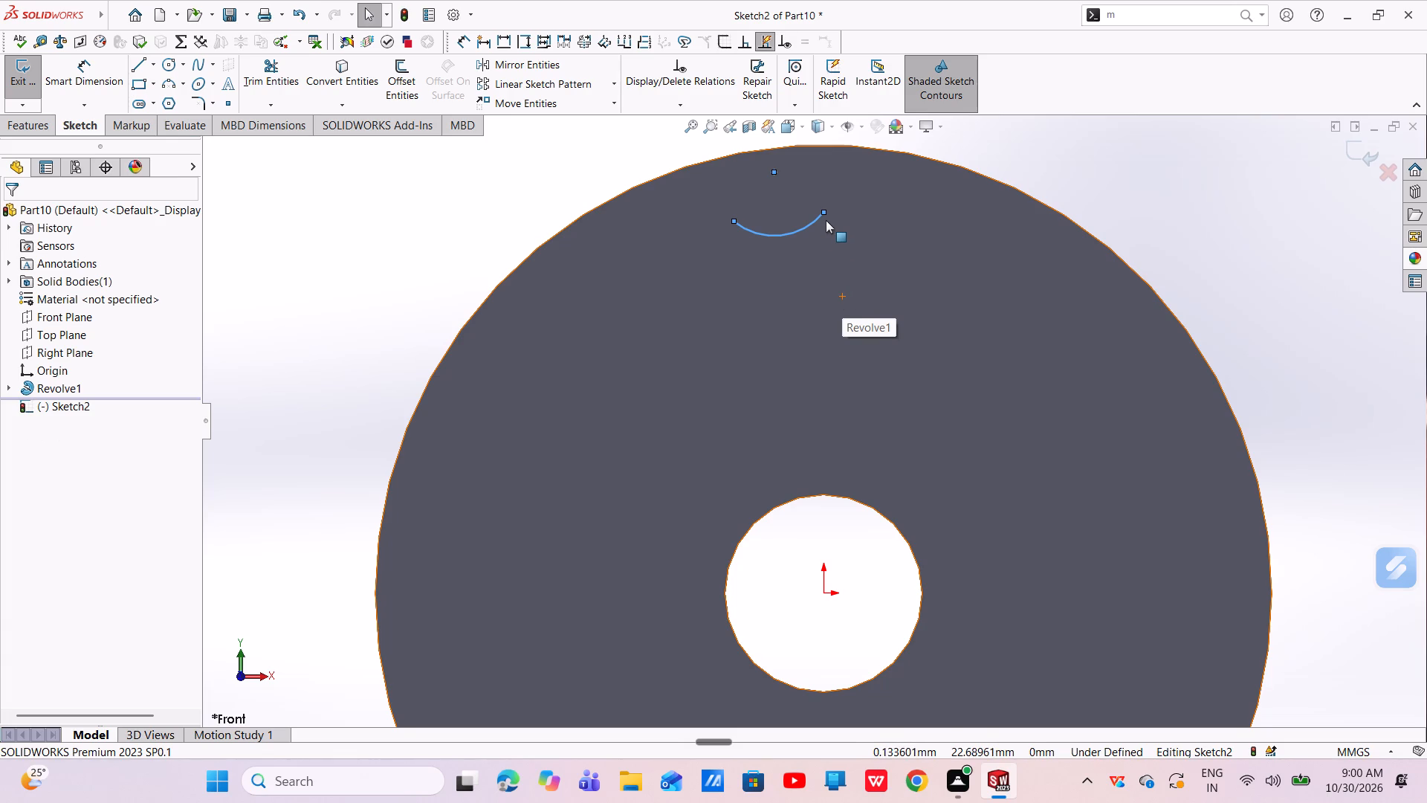
Reshape the arc into a near semicircle with a radius of about 2.74 mm.
{"action": "left_click_drag", "start_coordinate": [780, 235], "coordinate": [779, 244]}
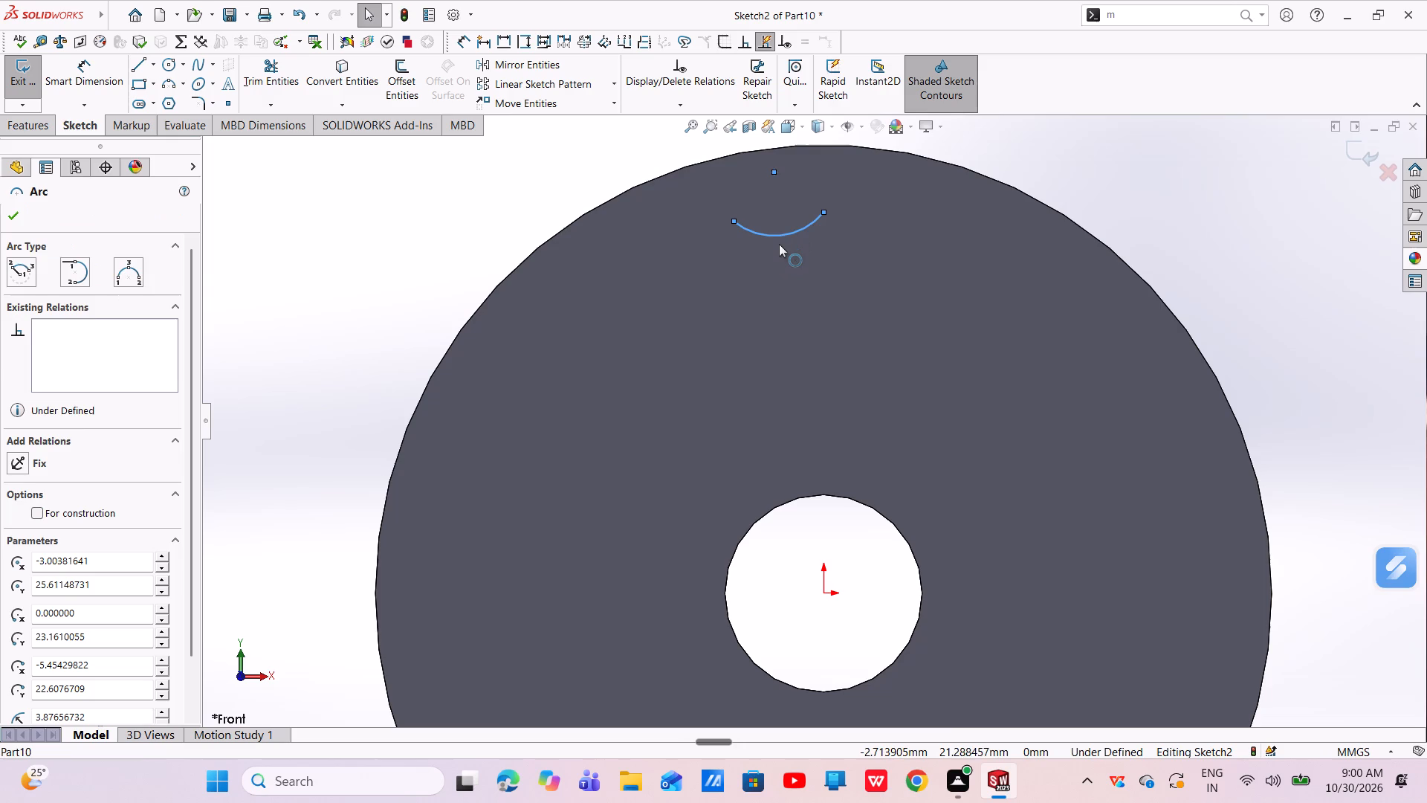
{"action": "left_click_drag", "start_coordinate": [779, 244], "coordinate": [781, 261]}
{"action": "key", "text": "Escape"}
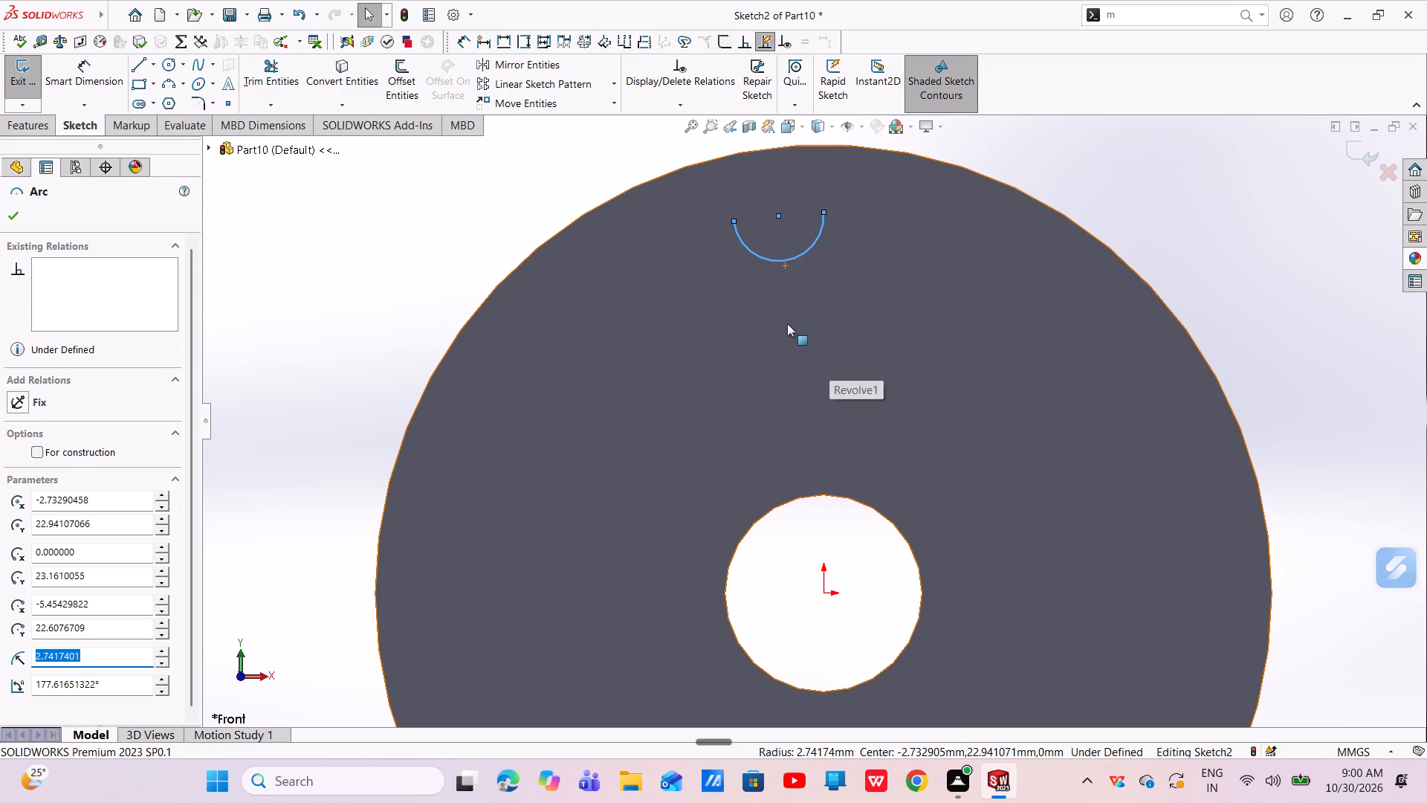
Add a vertical relation between the arc's center point and the origin.
{"action": "left_click", "coordinate": [778, 218]}
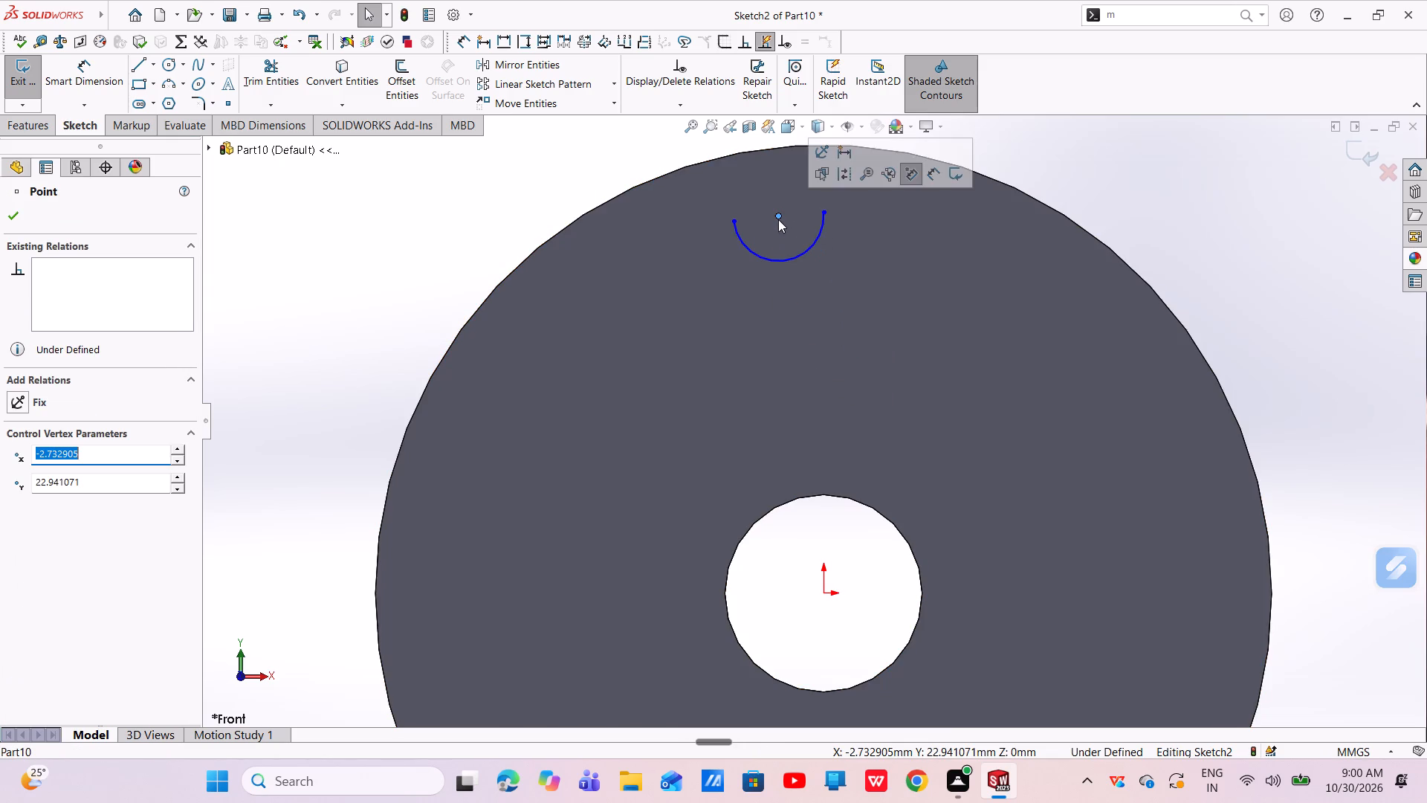
{"action": "left_click", "coordinate": [826, 592], "text": "ctrl"}
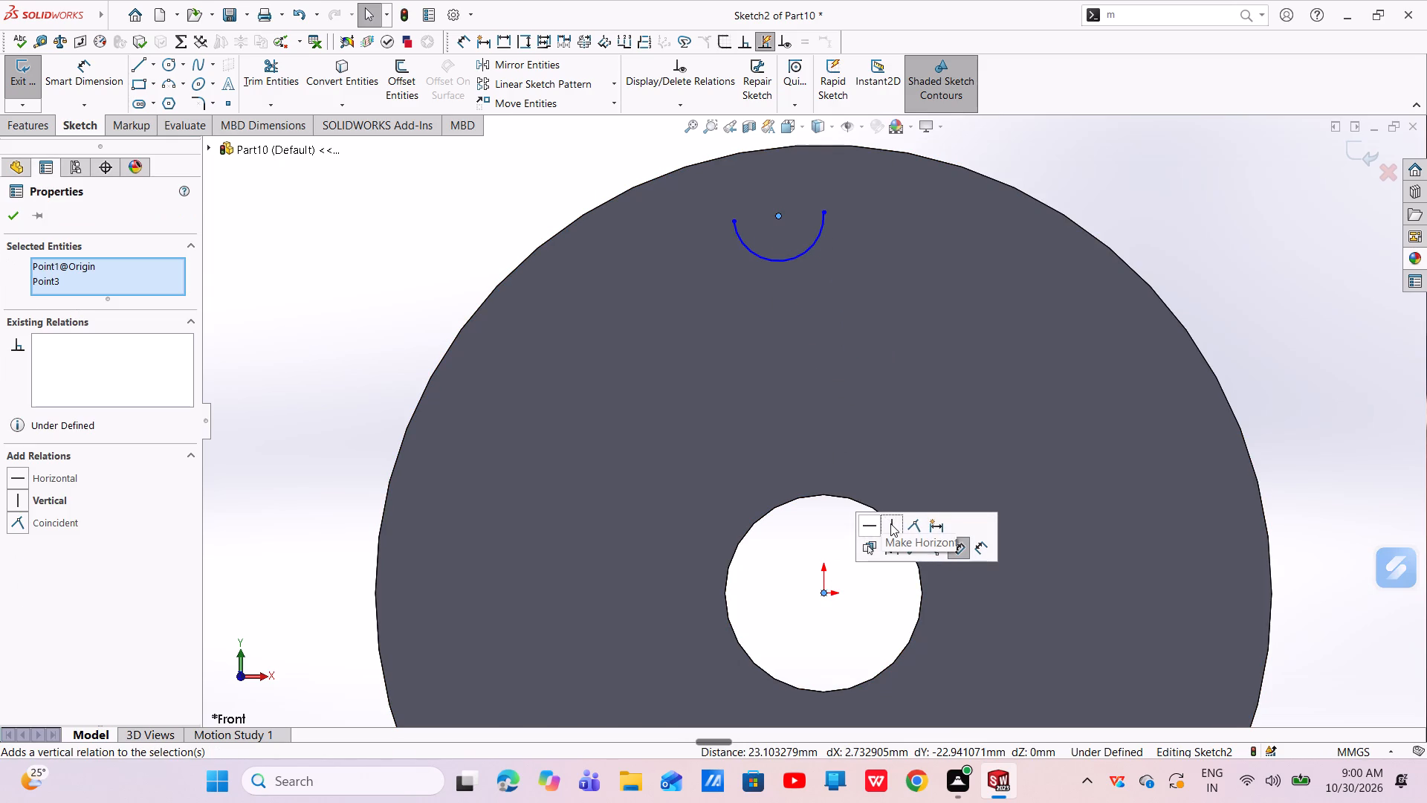
{"action": "left_click", "coordinate": [890, 523]}
{"action": "key", "text": "Escape"}
{"action": "key", "text": "Escape"}
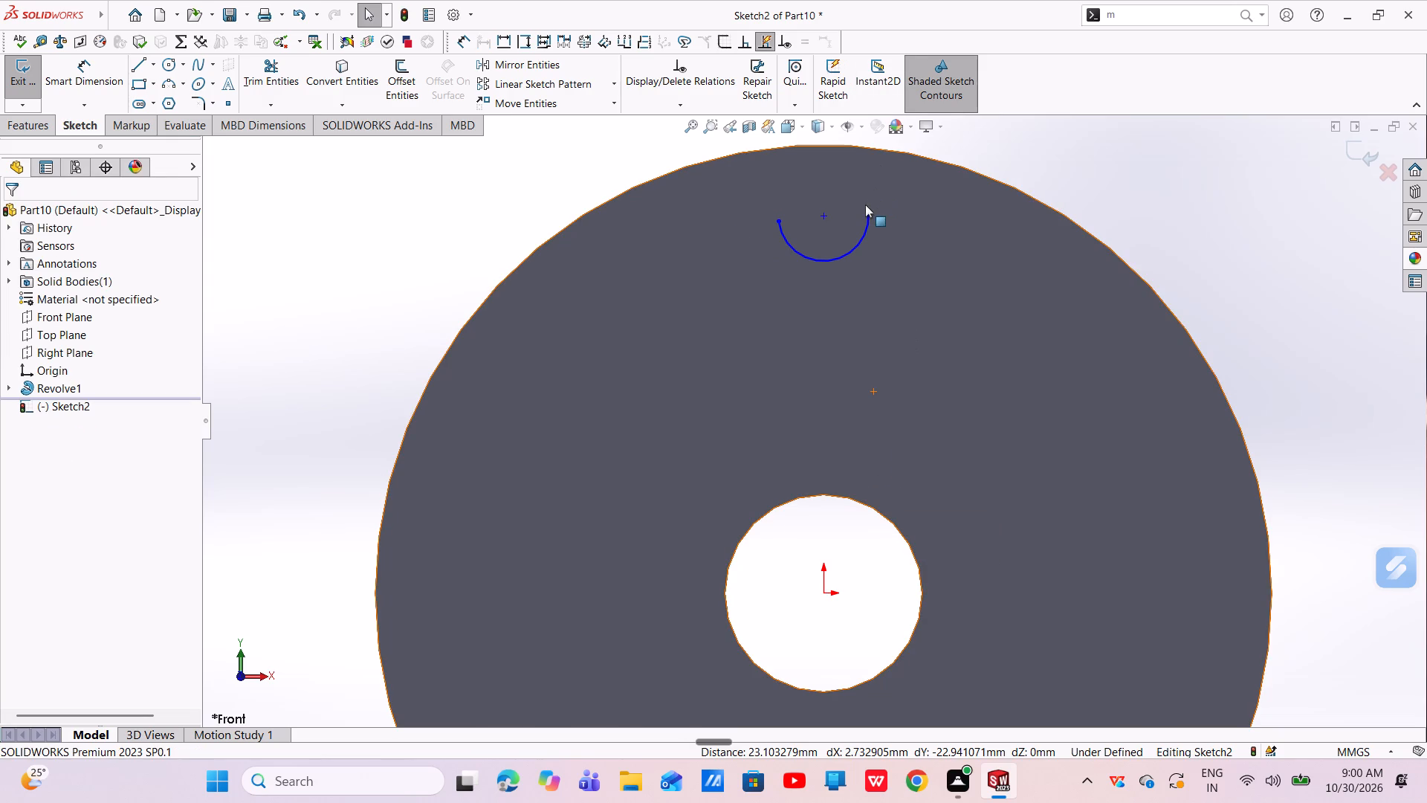
Add a horizontal relation between the arc's two endpoints and its center point.
{"action": "left_click", "coordinate": [866, 211]}
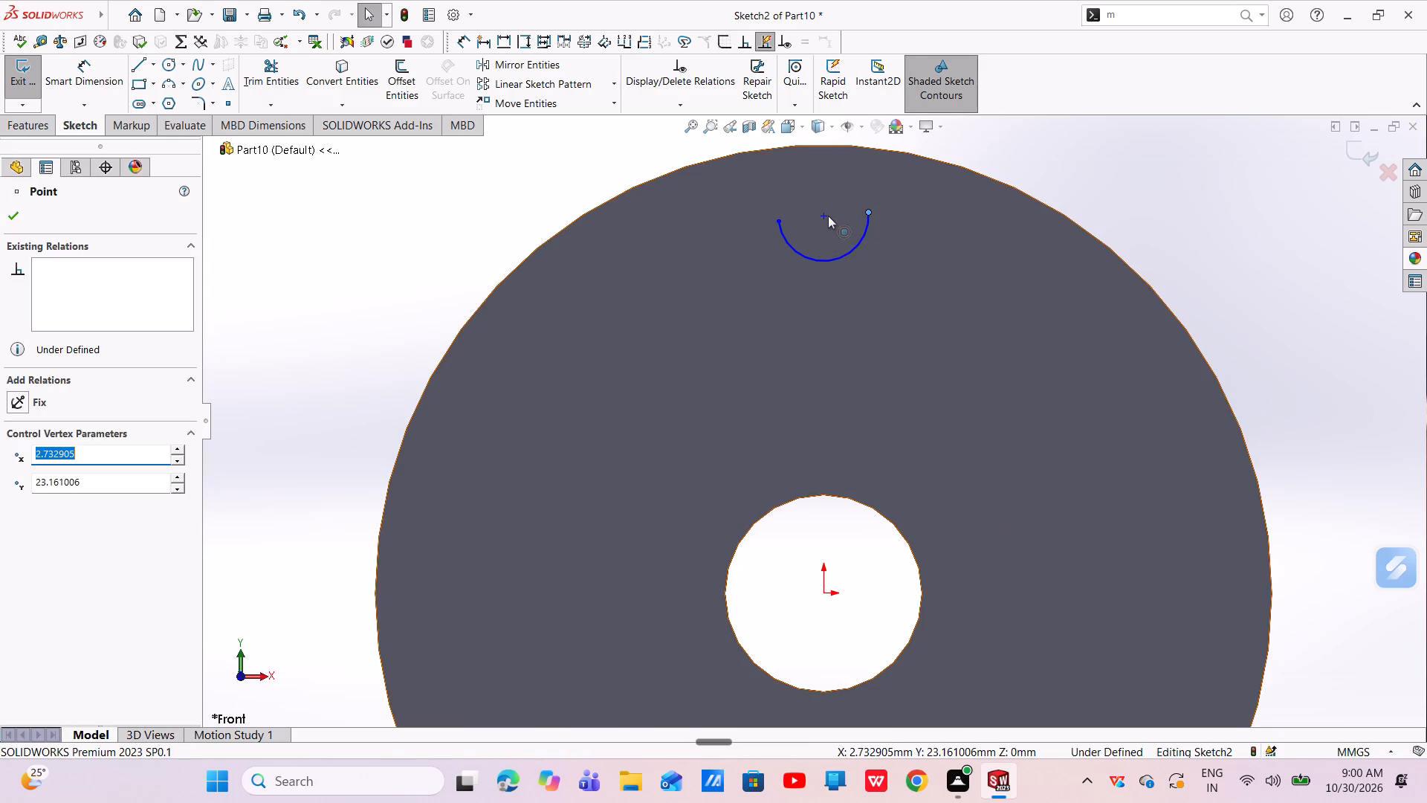
{"action": "left_click", "coordinate": [825, 216], "text": "ctrl"}
{"action": "left_click", "coordinate": [777, 222], "text": "ctrl"}
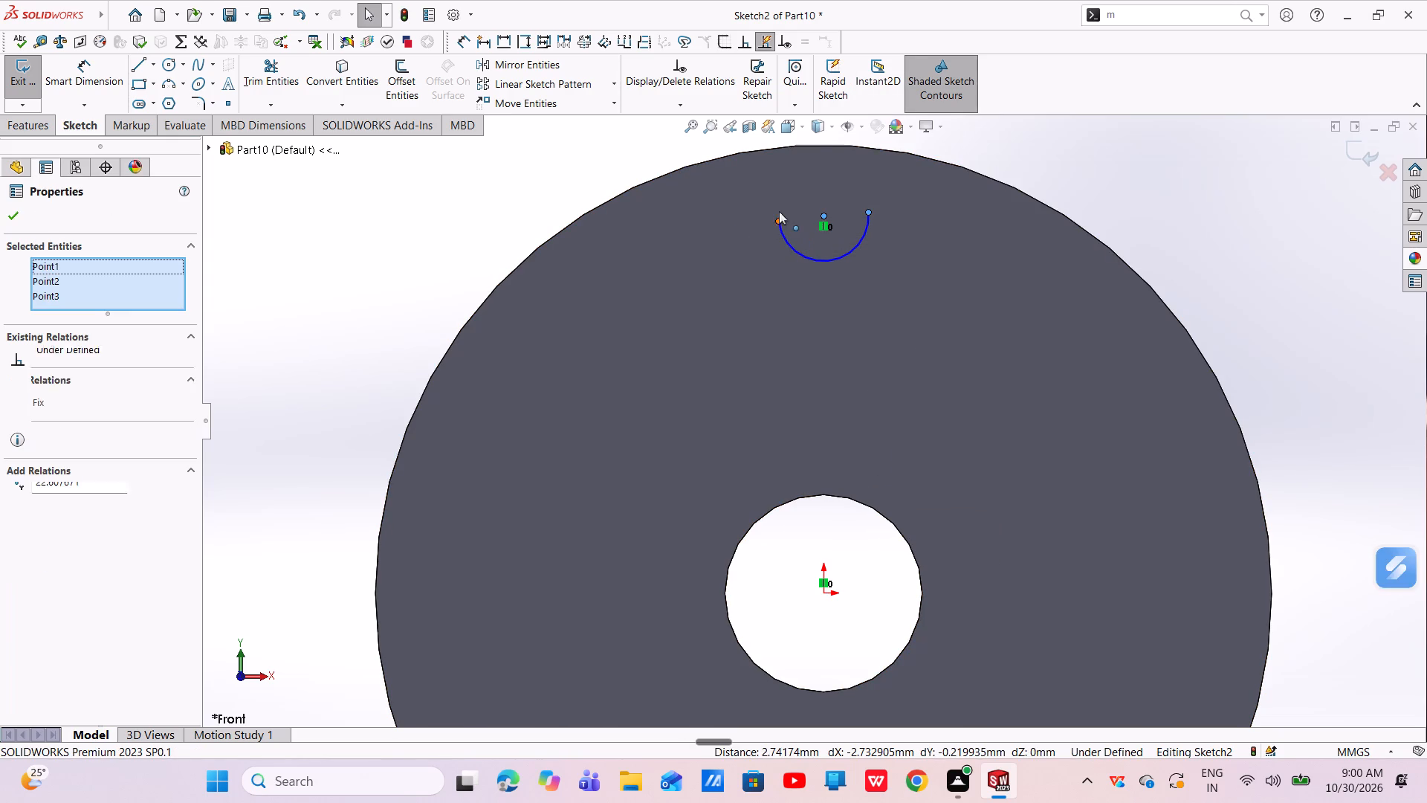
{"action": "left_click", "coordinate": [820, 155]}
{"action": "key", "text": "Escape"}
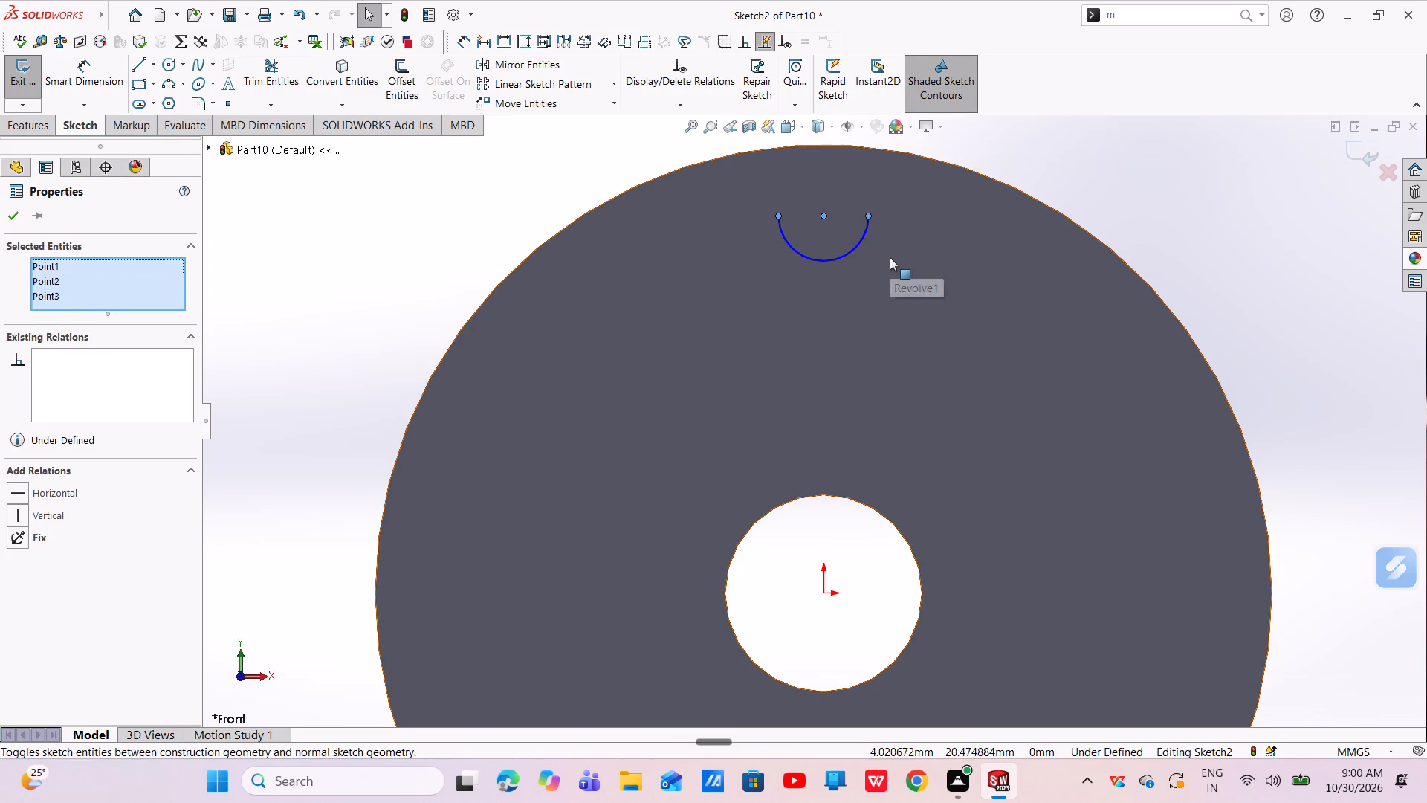
Dimension the arc near the face's upper edge with a radius of 3 mm.
{"action": "key", "text": "Escape"}
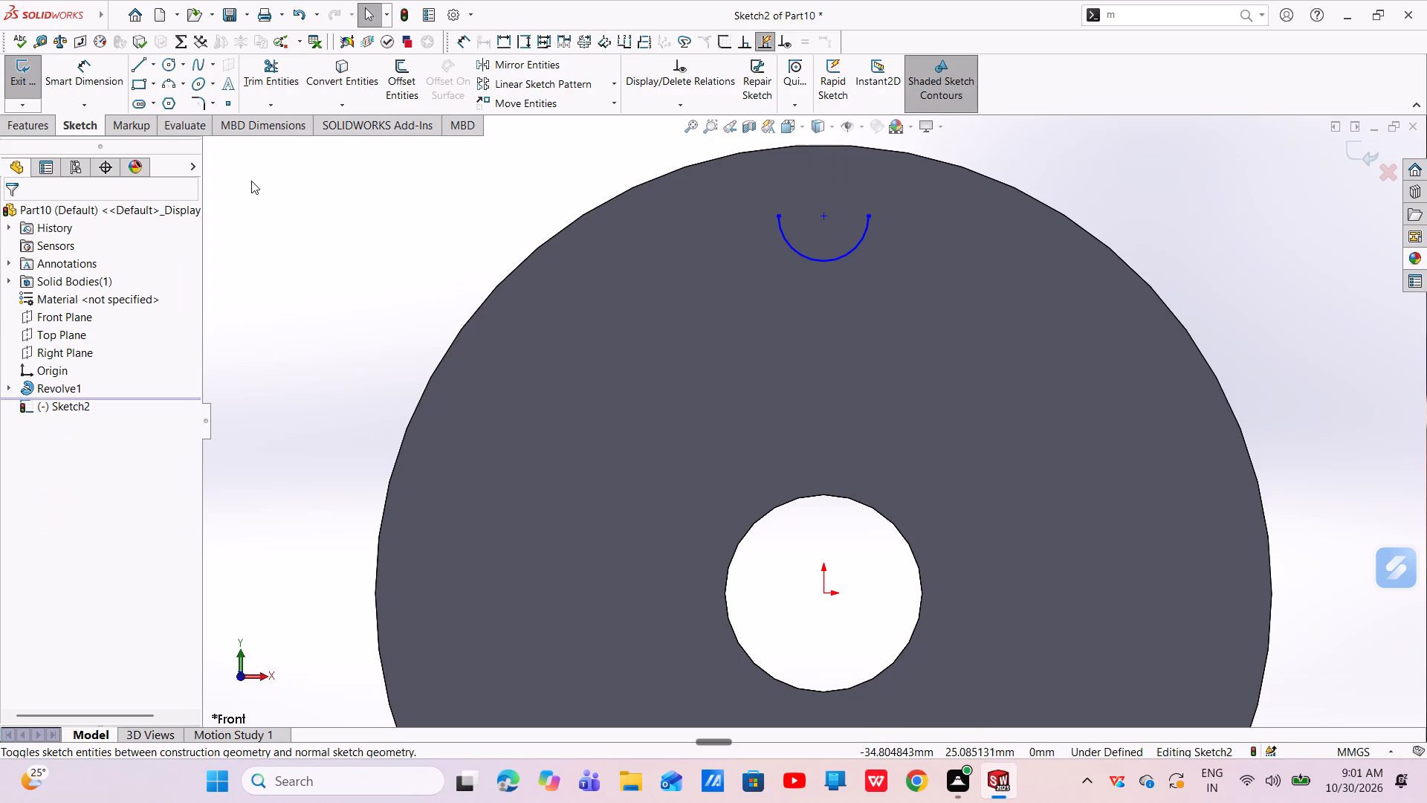
{"action": "left_click", "coordinate": [70, 67]}
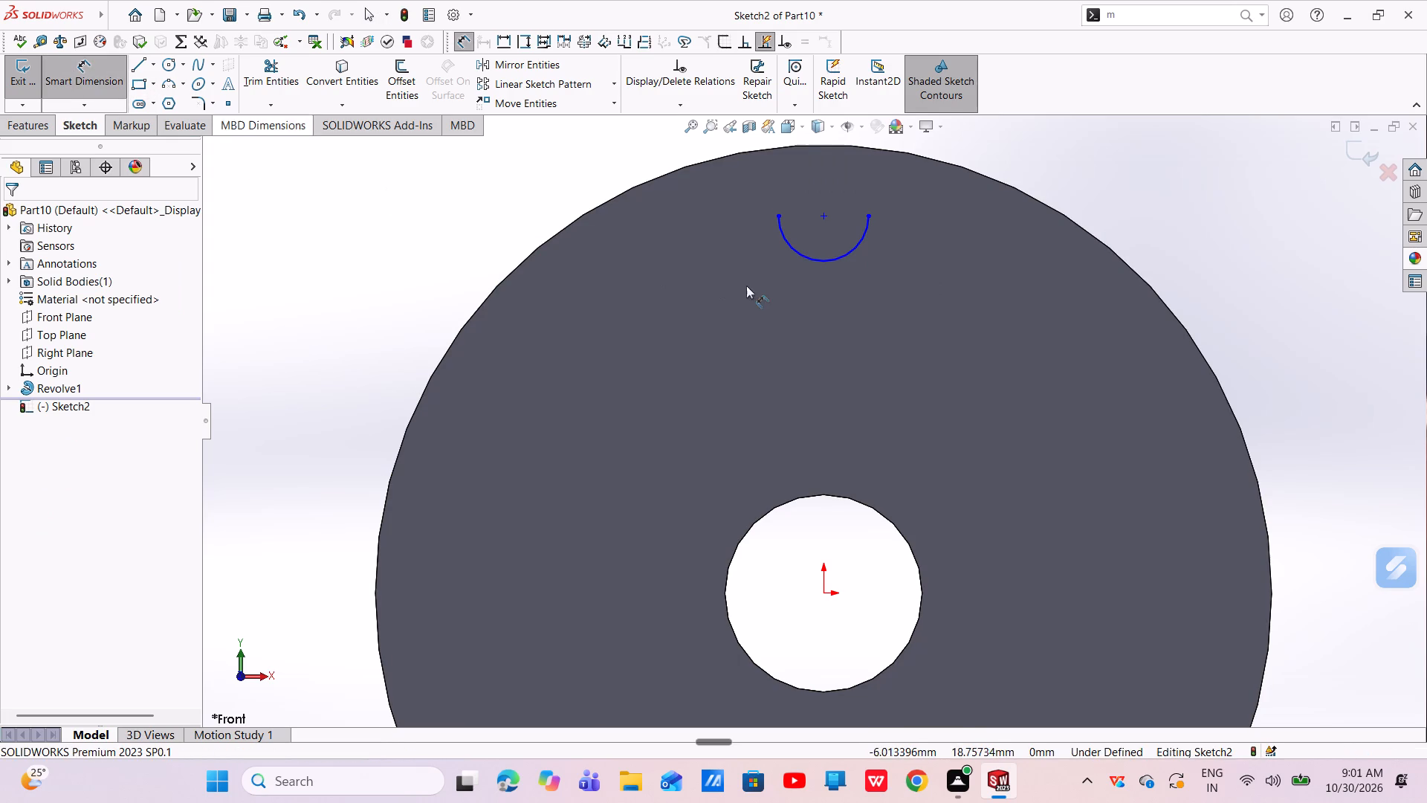
{"action": "left_click", "coordinate": [826, 257]}
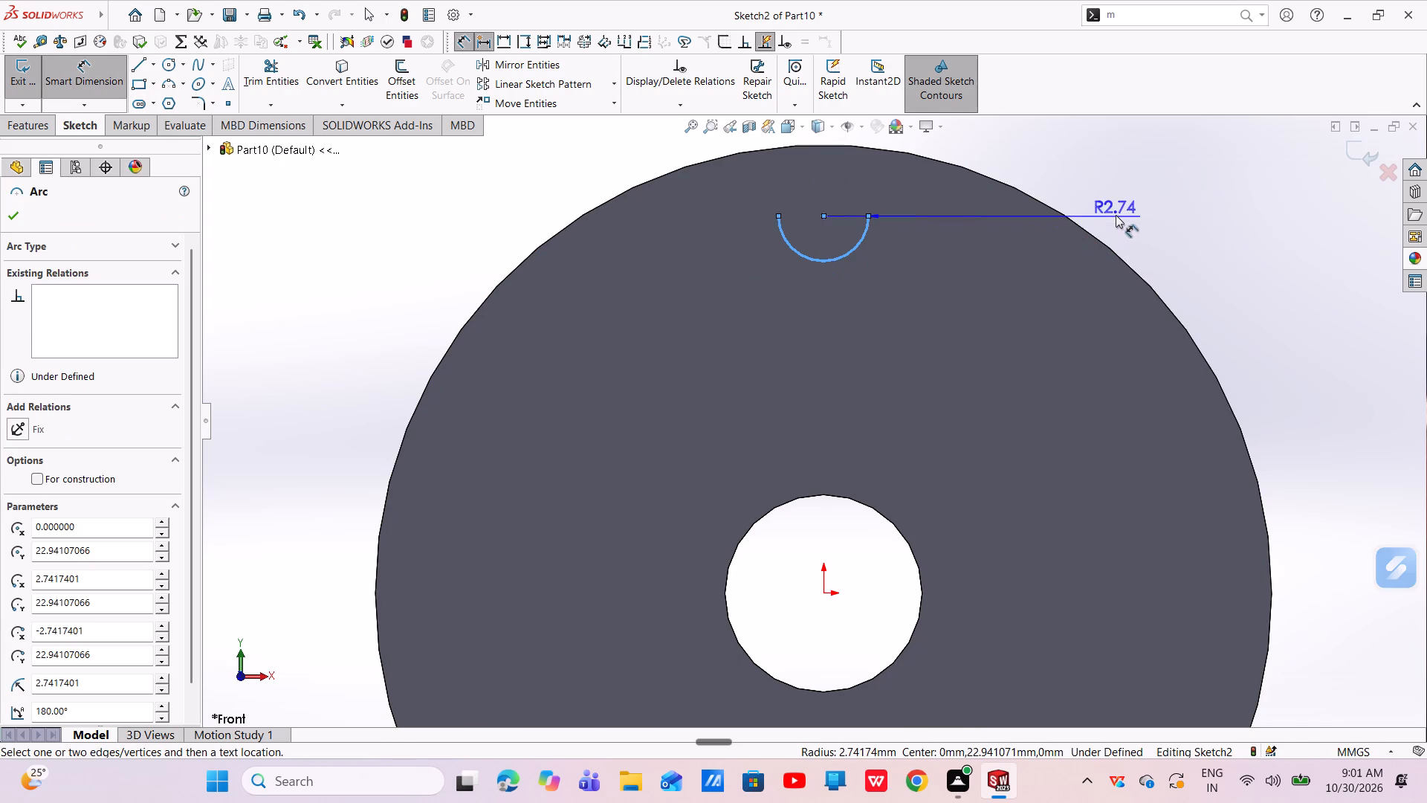
{"action": "left_click", "coordinate": [1116, 214]}
{"action": "key", "text": "BackSpace"}
{"action": "key", "text": "3"}
{"action": "key", "text": "Return"}
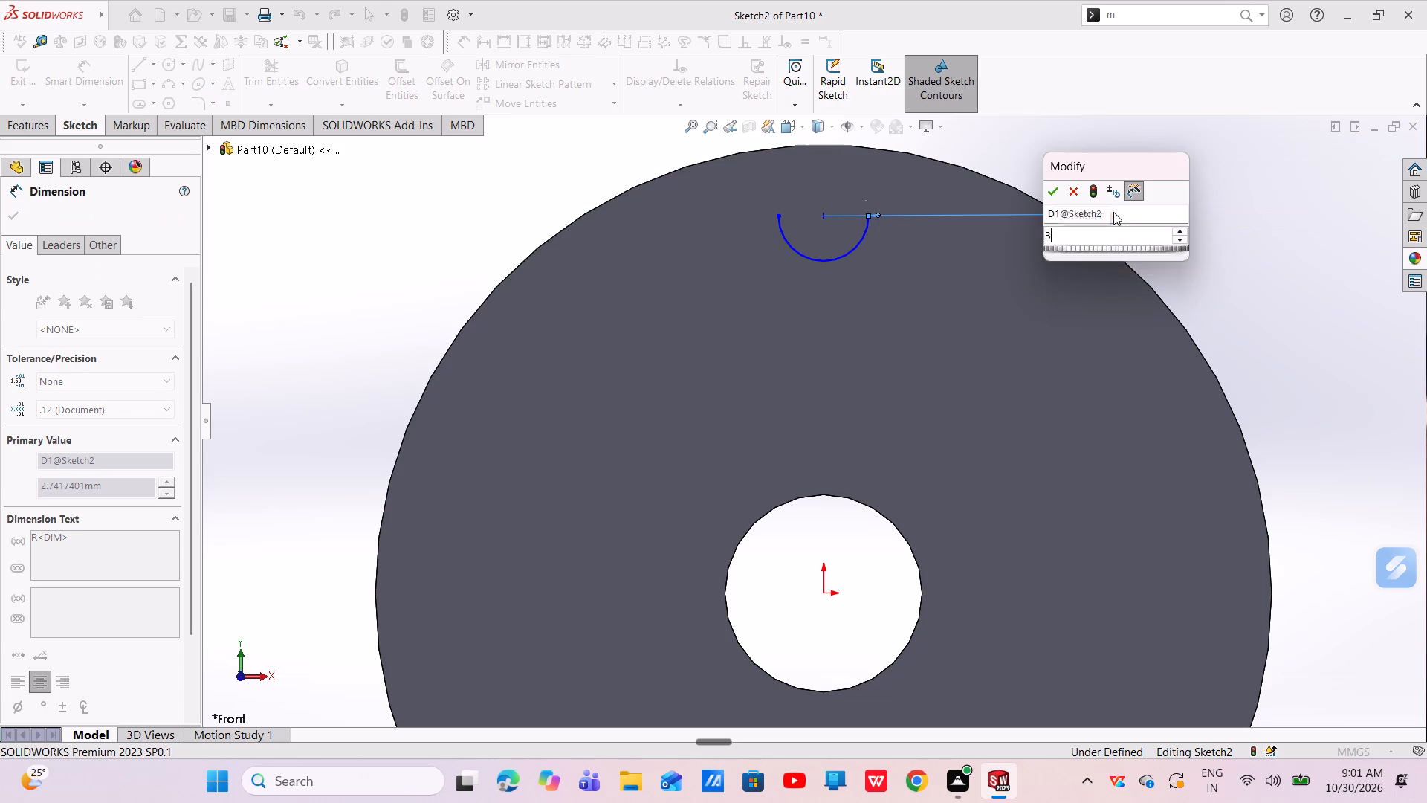
{"action": "key", "text": "Escape"}
{"action": "key", "text": "Escape"}
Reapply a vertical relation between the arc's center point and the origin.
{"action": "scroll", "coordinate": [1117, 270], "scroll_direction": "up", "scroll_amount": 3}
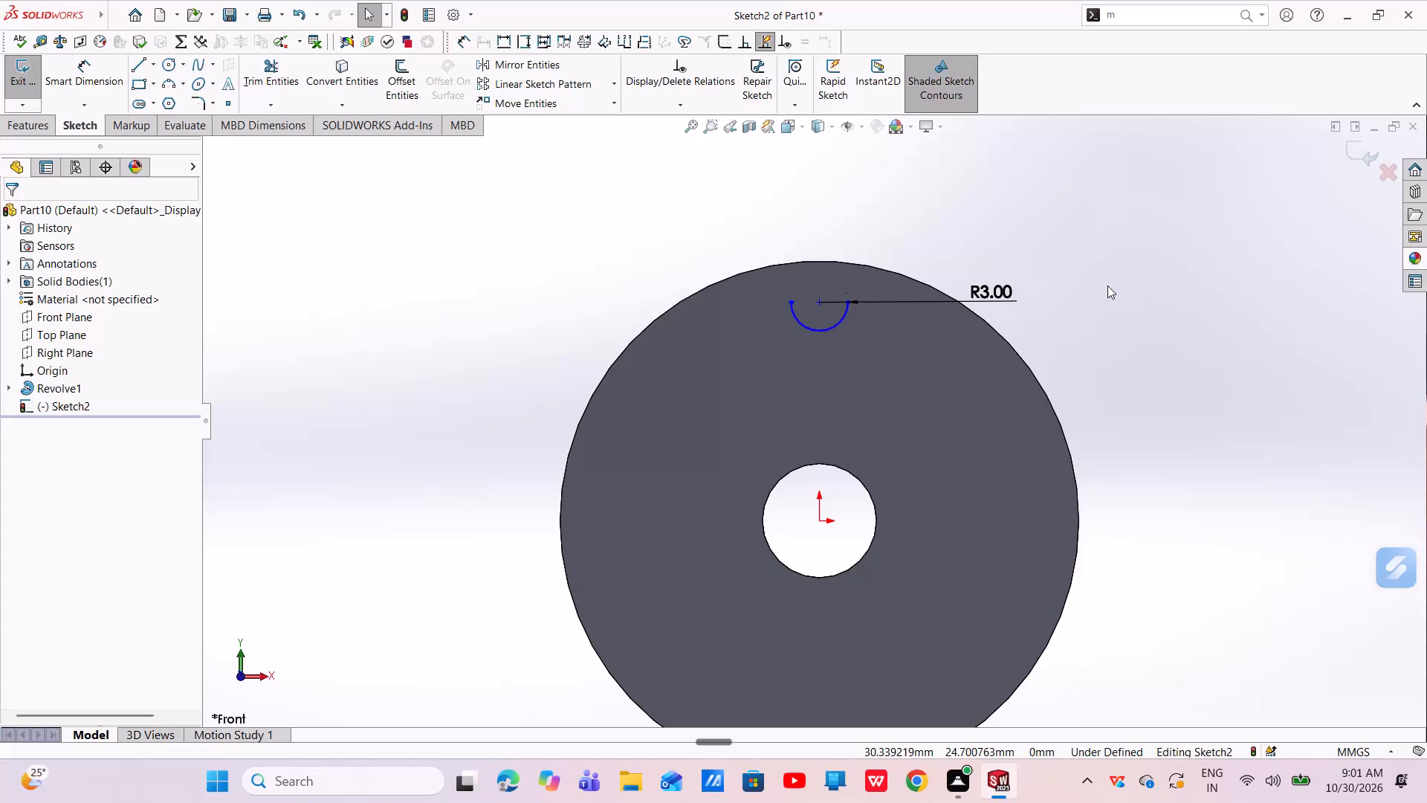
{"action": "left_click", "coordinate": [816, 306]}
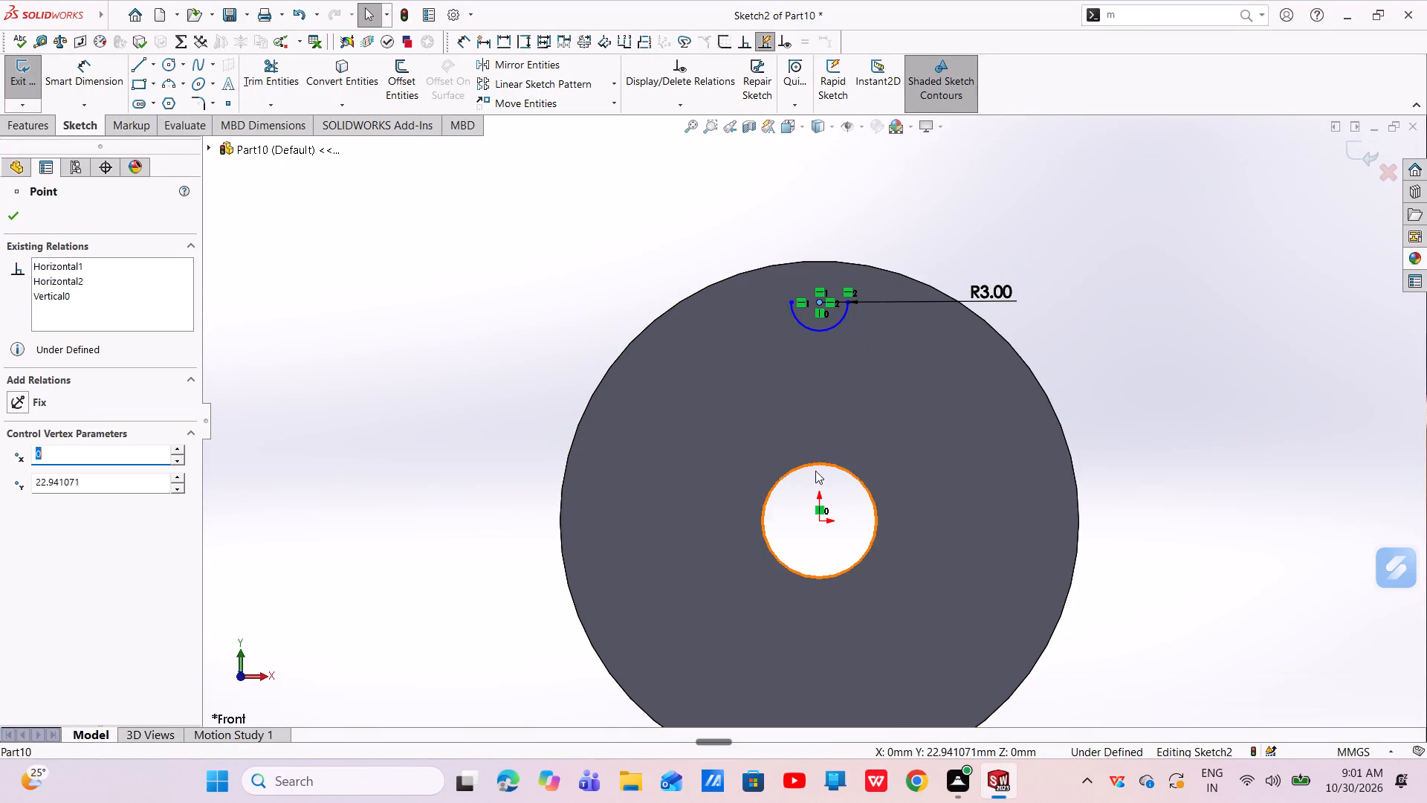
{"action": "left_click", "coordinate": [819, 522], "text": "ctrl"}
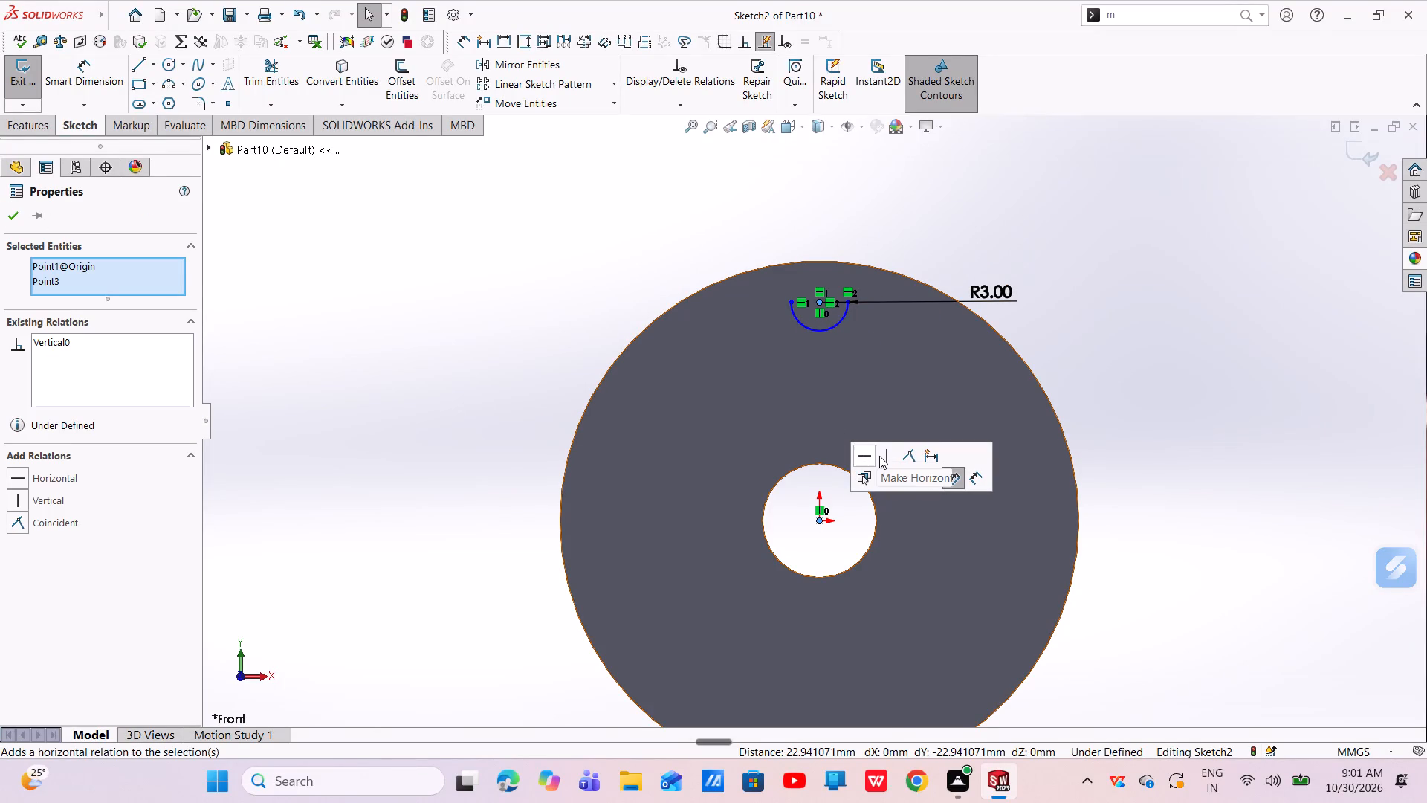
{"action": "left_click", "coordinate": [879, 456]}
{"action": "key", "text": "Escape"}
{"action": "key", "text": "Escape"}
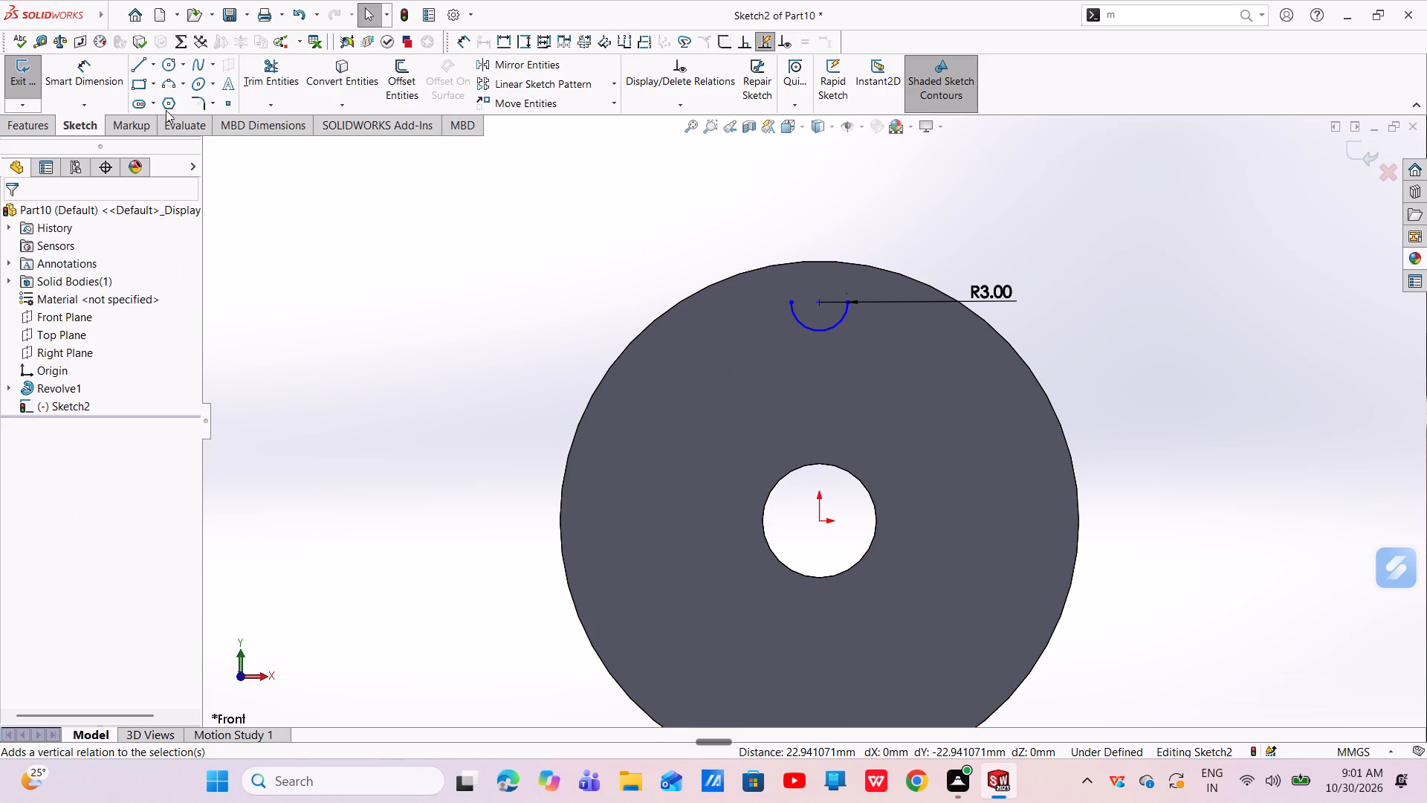
Dimension the distance from the arc's center point to the origin as 26.5 mm.
{"action": "left_click", "coordinate": [106, 77]}
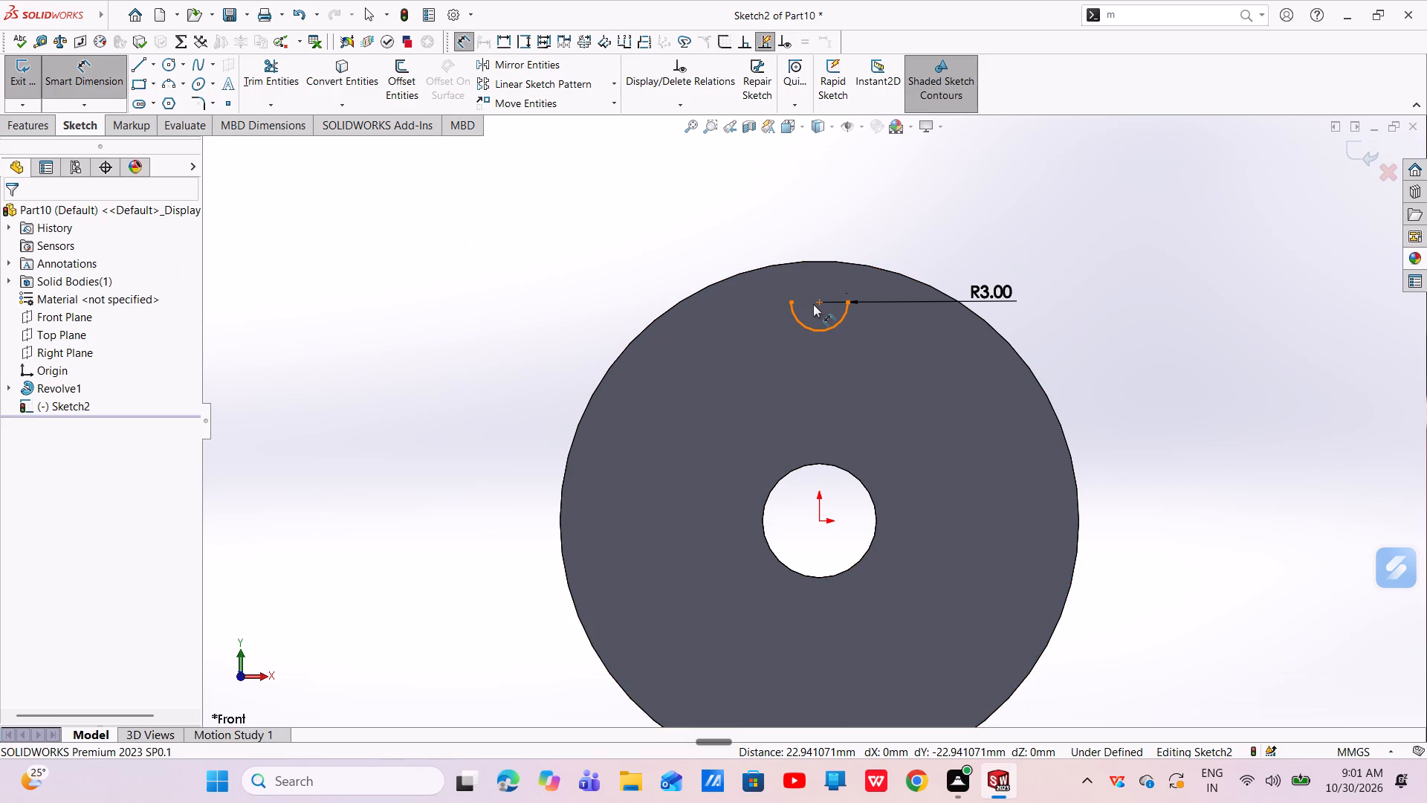
{"action": "left_click", "coordinate": [818, 304]}
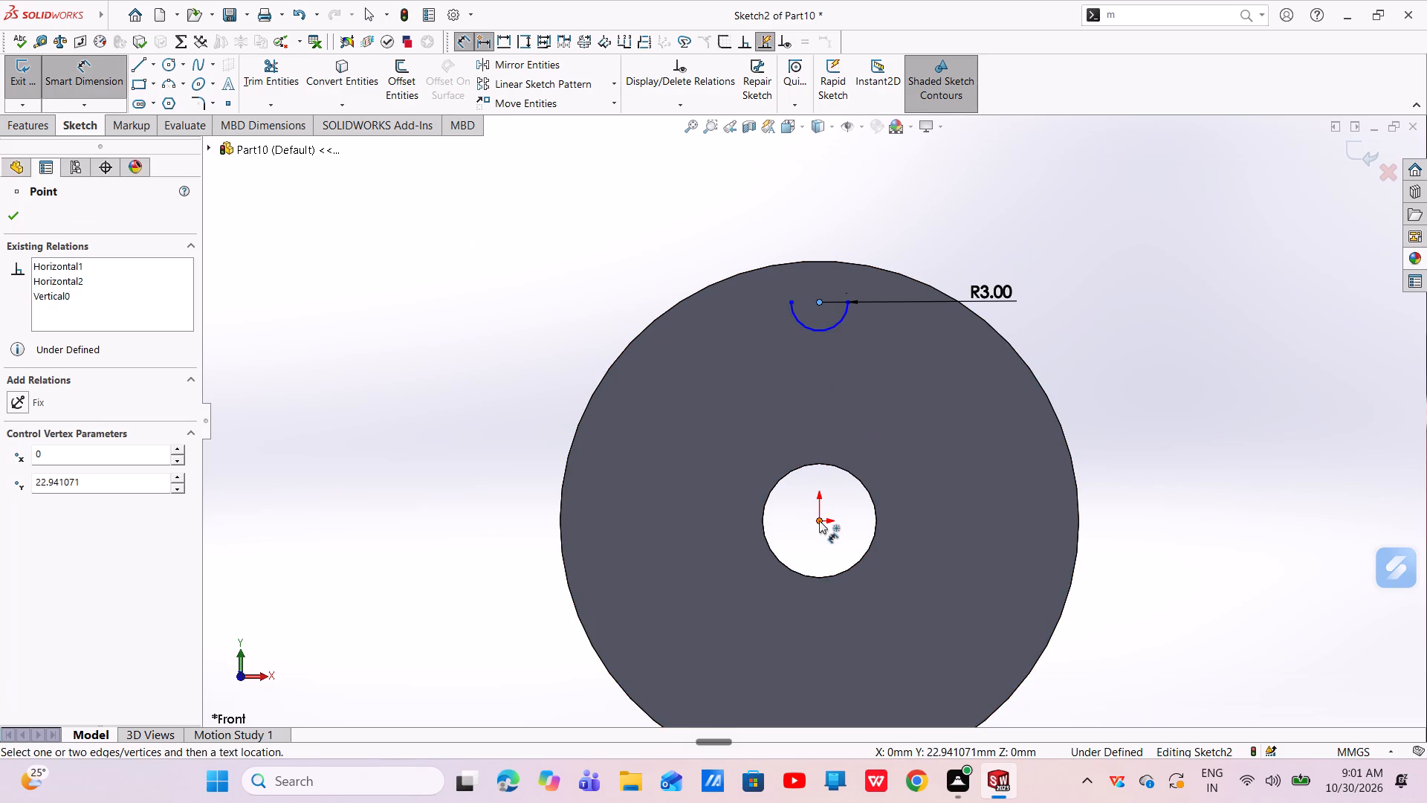
{"action": "left_click", "coordinate": [821, 523]}
{"action": "left_click", "coordinate": [1125, 391]}
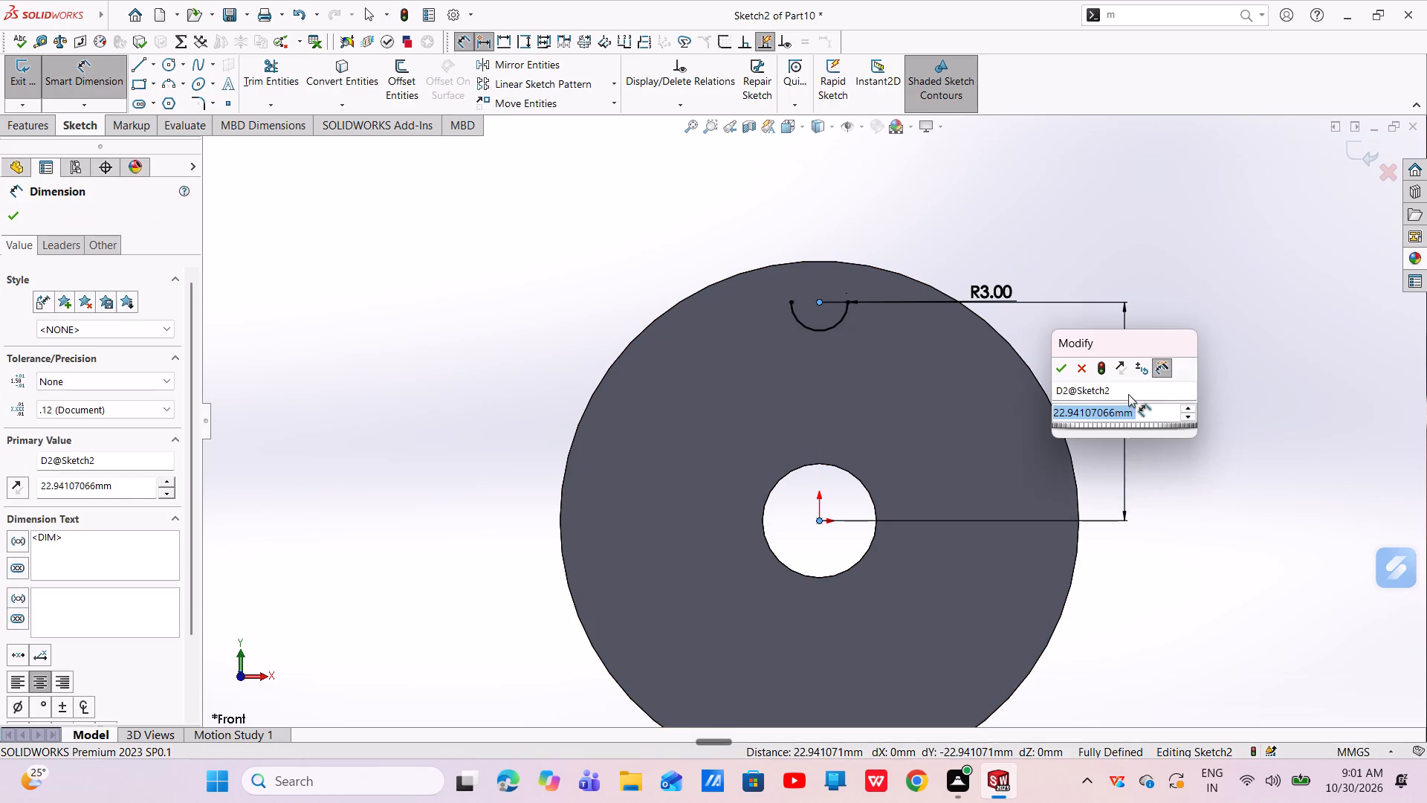
{"action": "key", "text": "BackSpace"}
{"action": "type", "text": "26.5"}
{"action": "key", "text": "Return"}
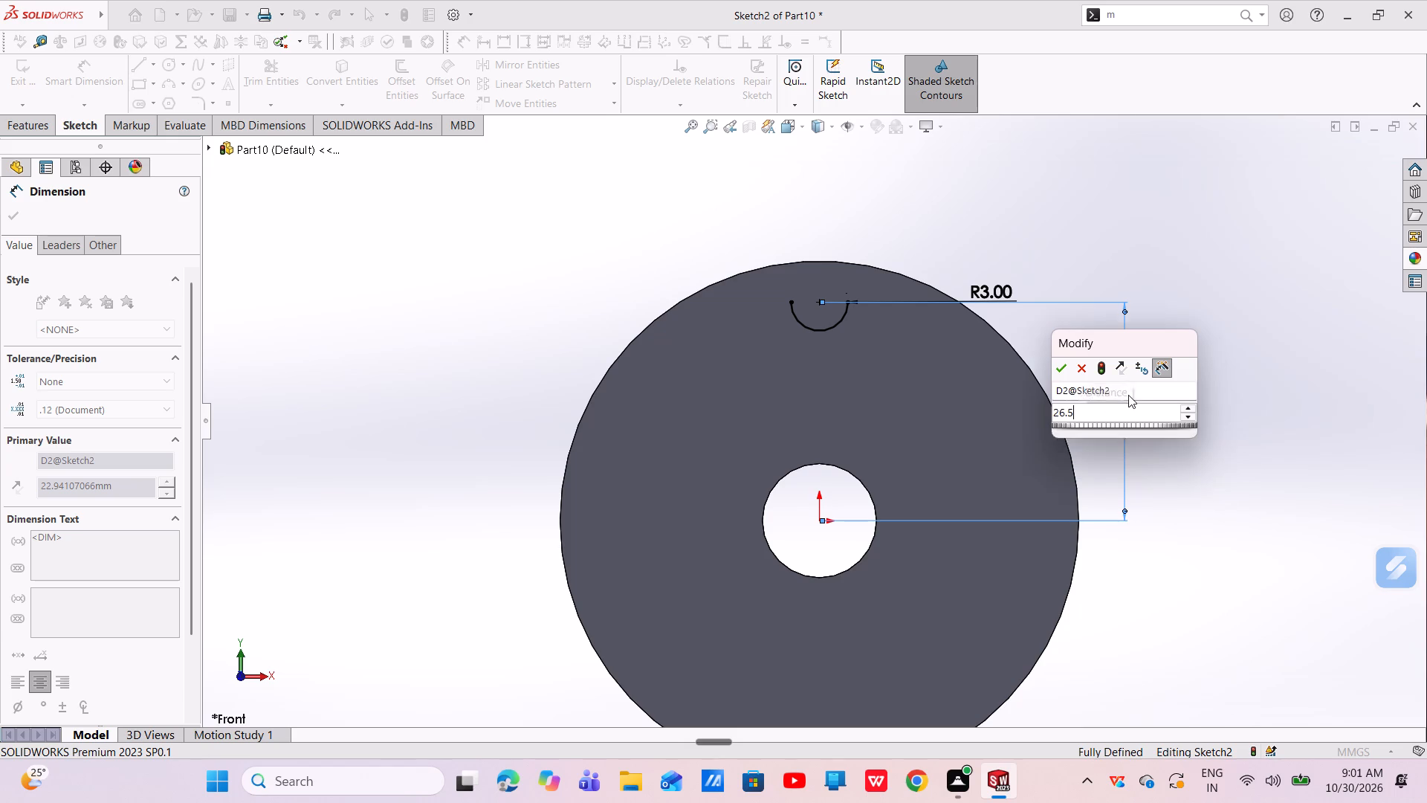
{"action": "key", "text": "Escape"}
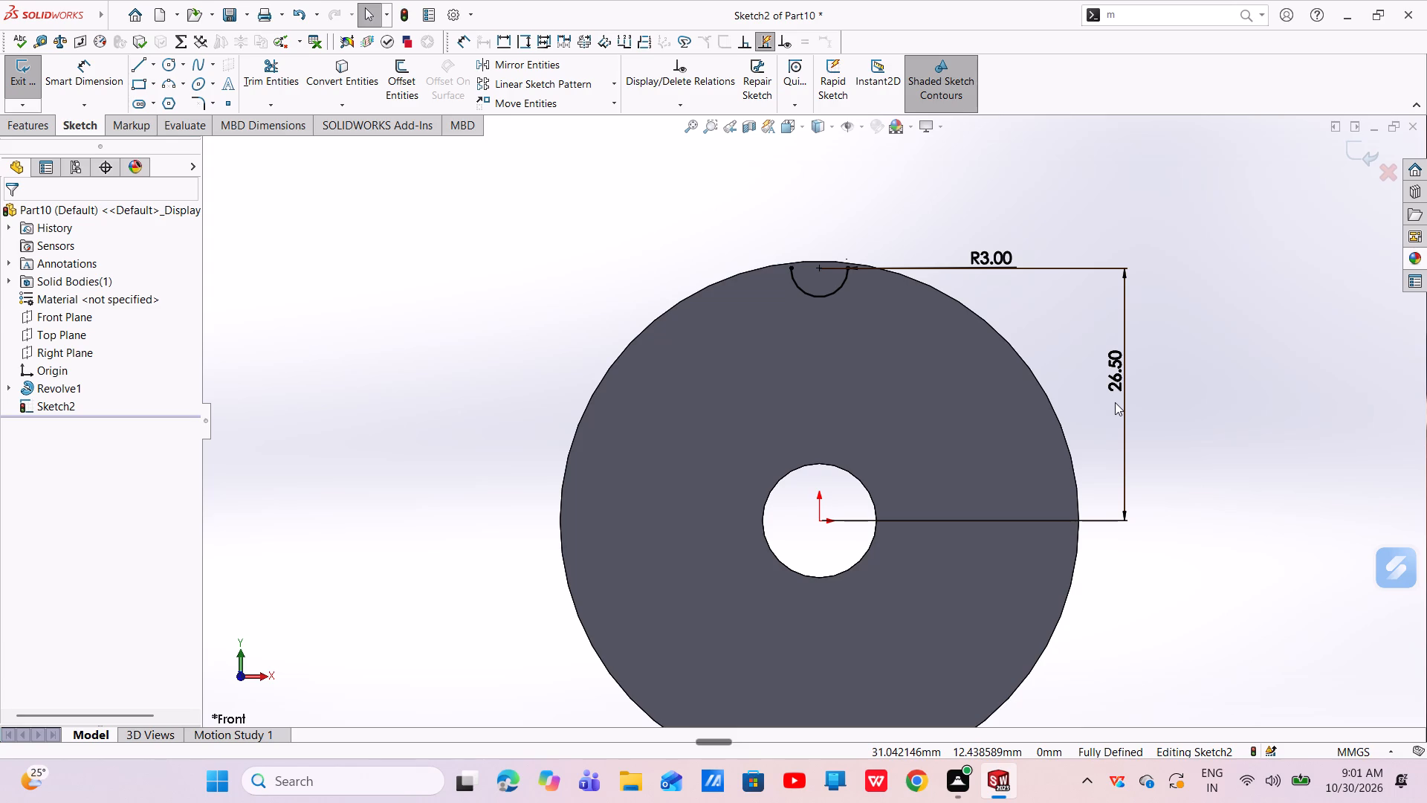
Sketch five connected lines joining the arc's endpoints, forming a closed box about 4.3 mm tall that extends above the face's upper edge.
{"action": "scroll", "coordinate": [842, 239], "scroll_direction": "down", "scroll_amount": 9}
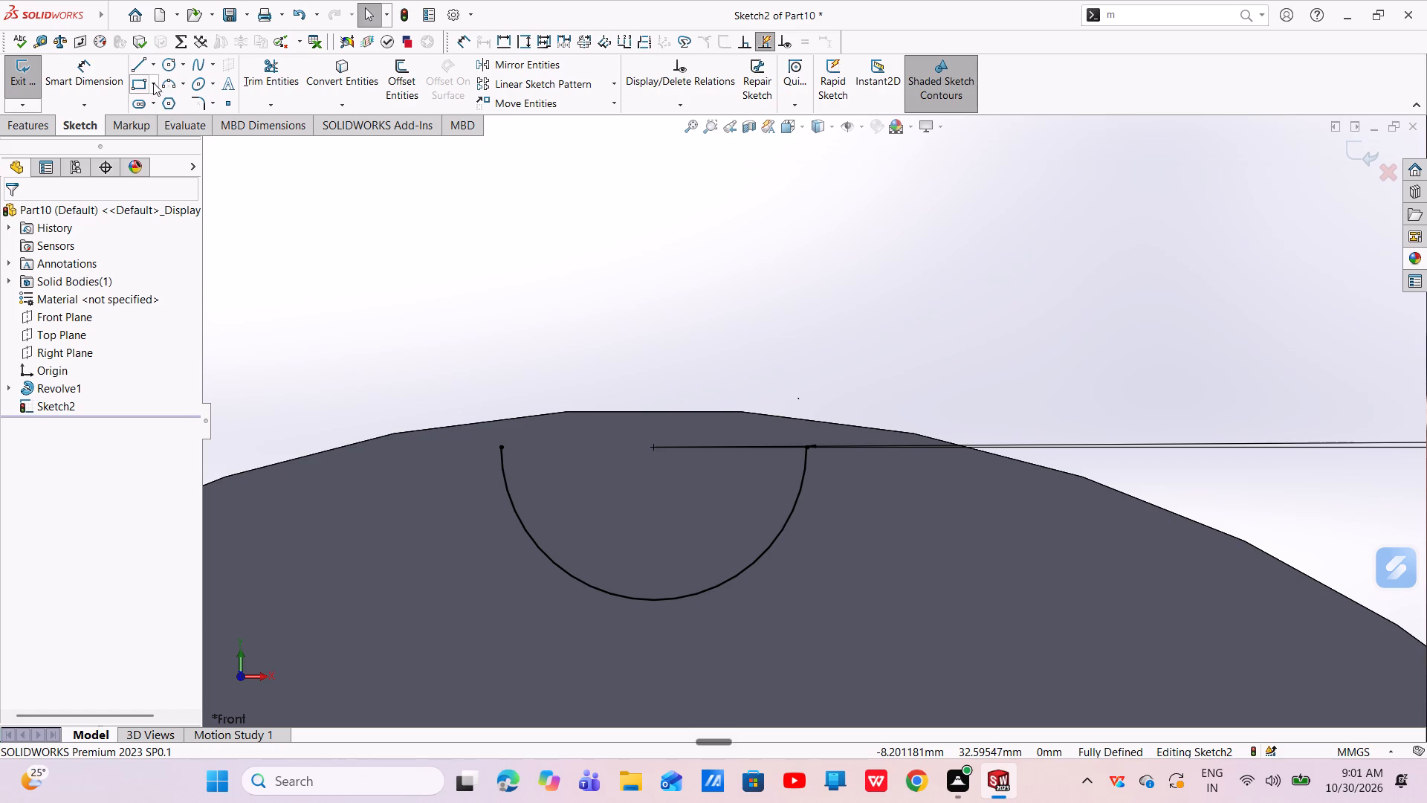
{"action": "left_click", "coordinate": [141, 62]}
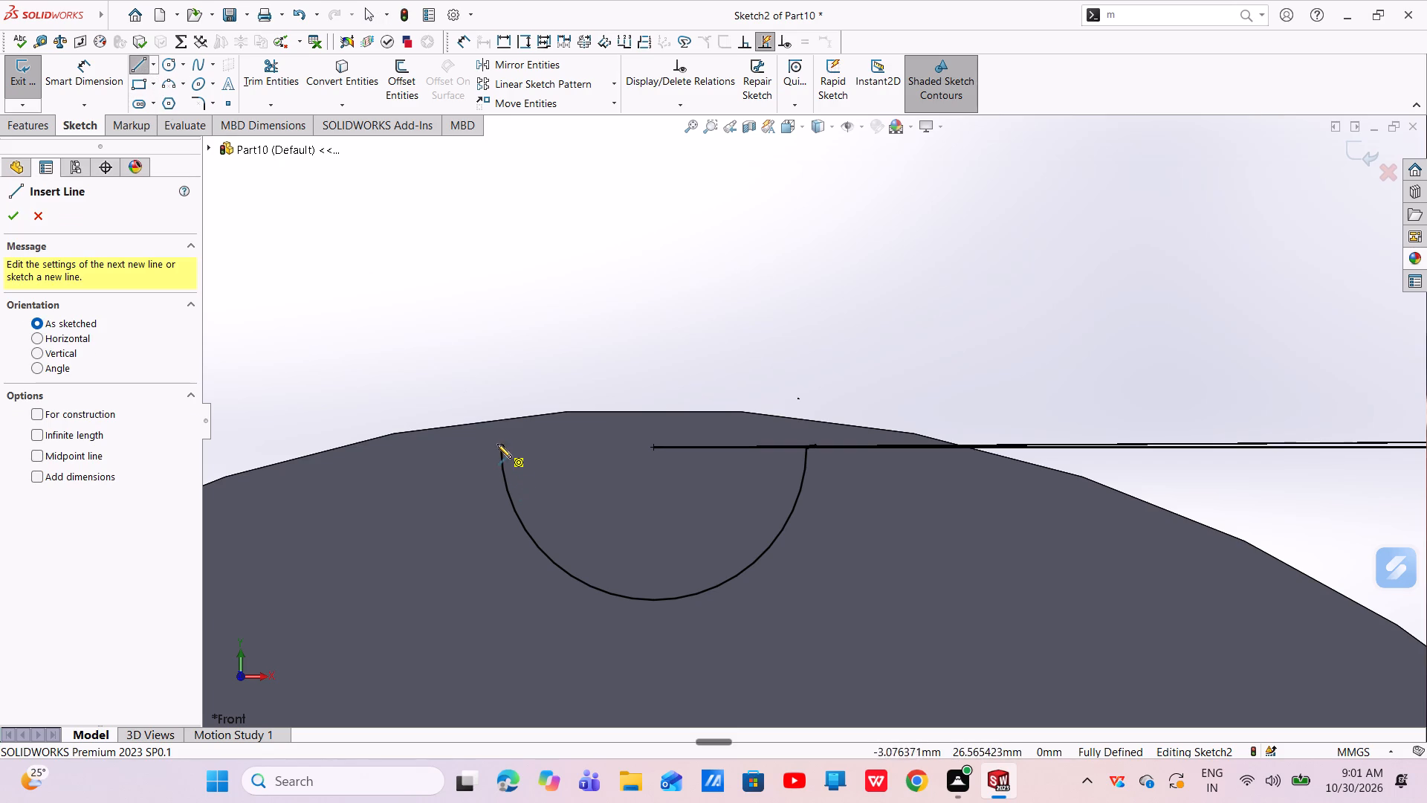
{"action": "left_click", "coordinate": [500, 447]}
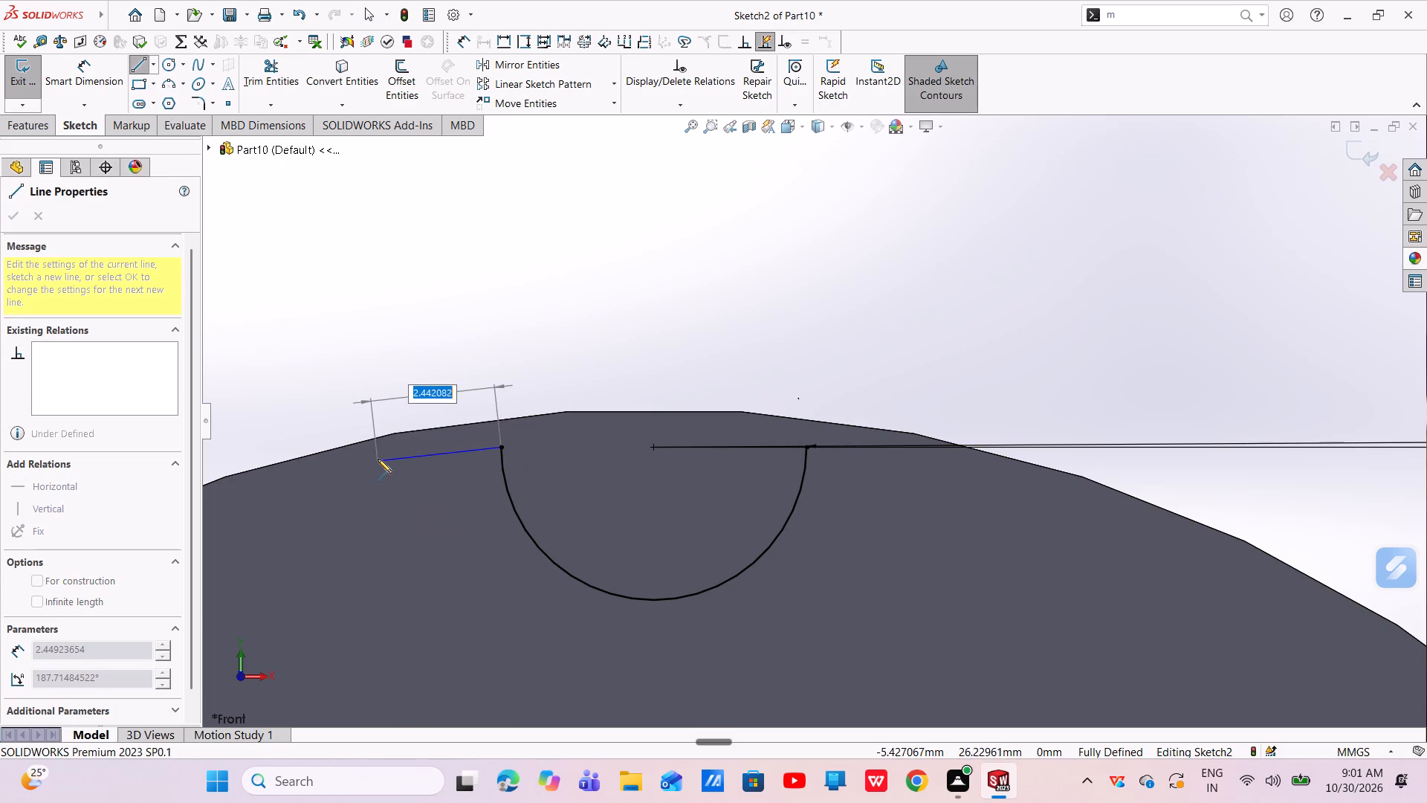
{"action": "left_click", "coordinate": [377, 452]}
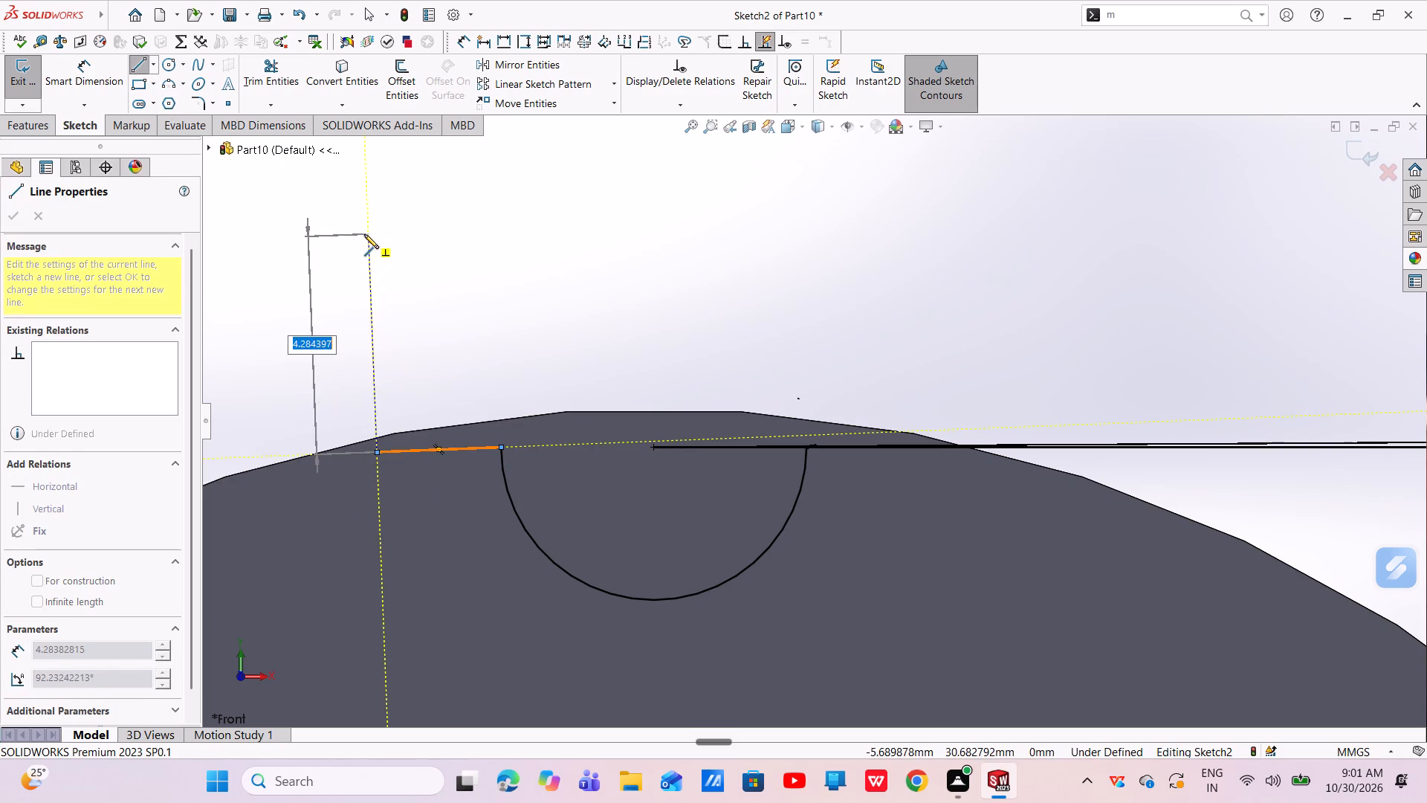
{"action": "left_click", "coordinate": [364, 234]}
{"action": "left_click", "coordinate": [896, 216]}
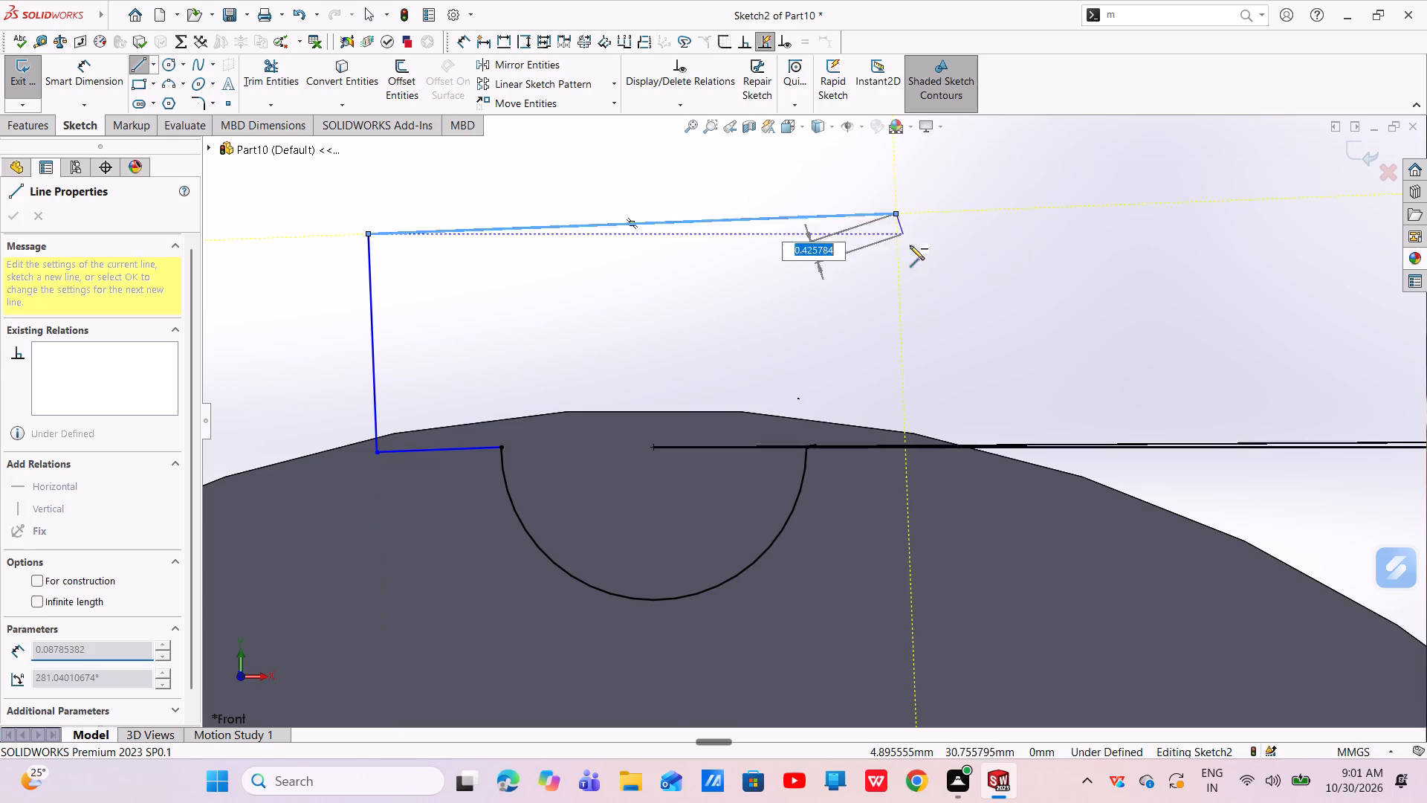
{"action": "left_click", "coordinate": [906, 445]}
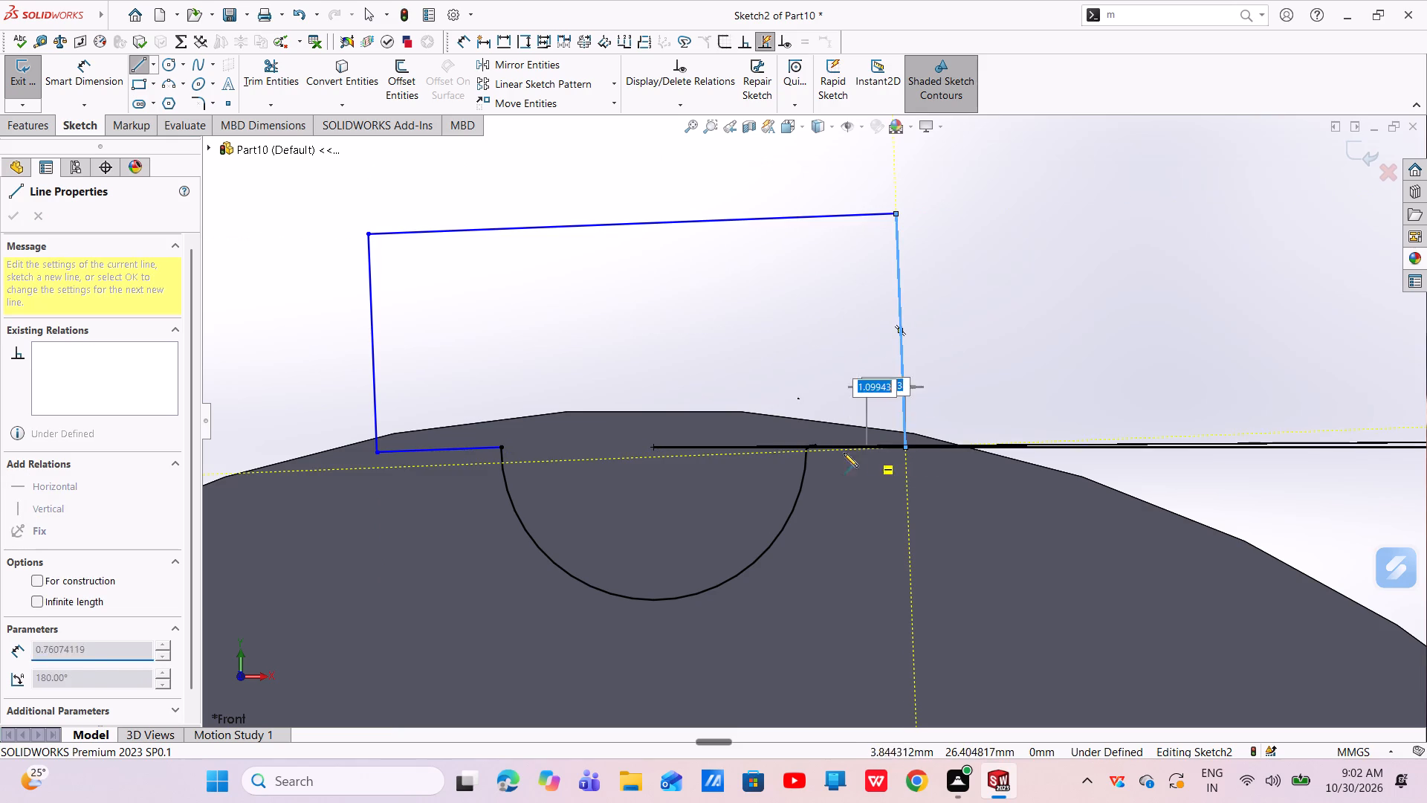
{"action": "scroll", "coordinate": [832, 445], "scroll_direction": "down", "scroll_amount": 6}
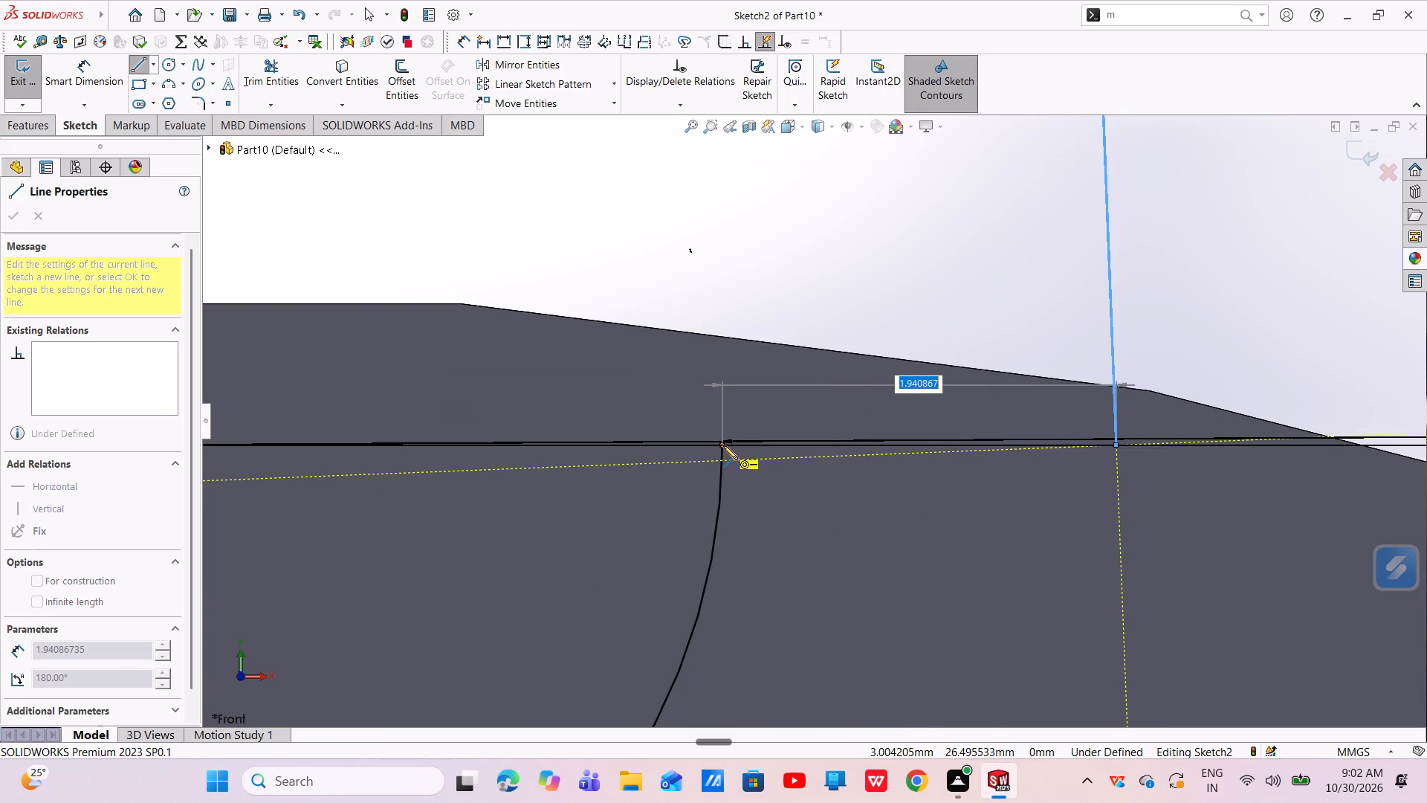
{"action": "left_click", "coordinate": [723, 445]}
{"action": "right_click", "coordinate": [723, 436]}
{"action": "left_click", "coordinate": [744, 448]}
{"action": "scroll", "coordinate": [765, 410], "scroll_direction": "up", "scroll_amount": 5}
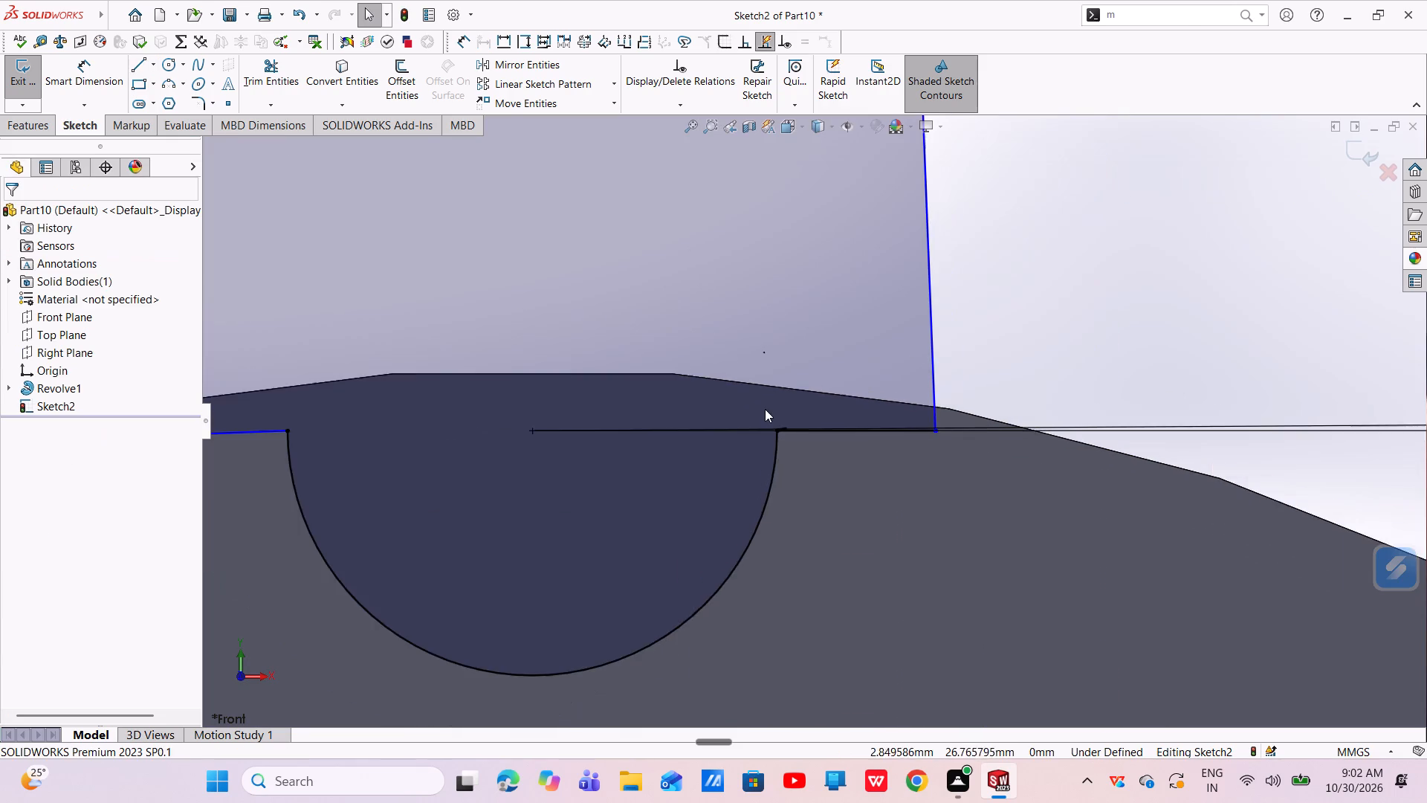
{"action": "scroll", "coordinate": [760, 419], "scroll_direction": "up", "scroll_amount": 4}
{"action": "key", "text": "Escape"}
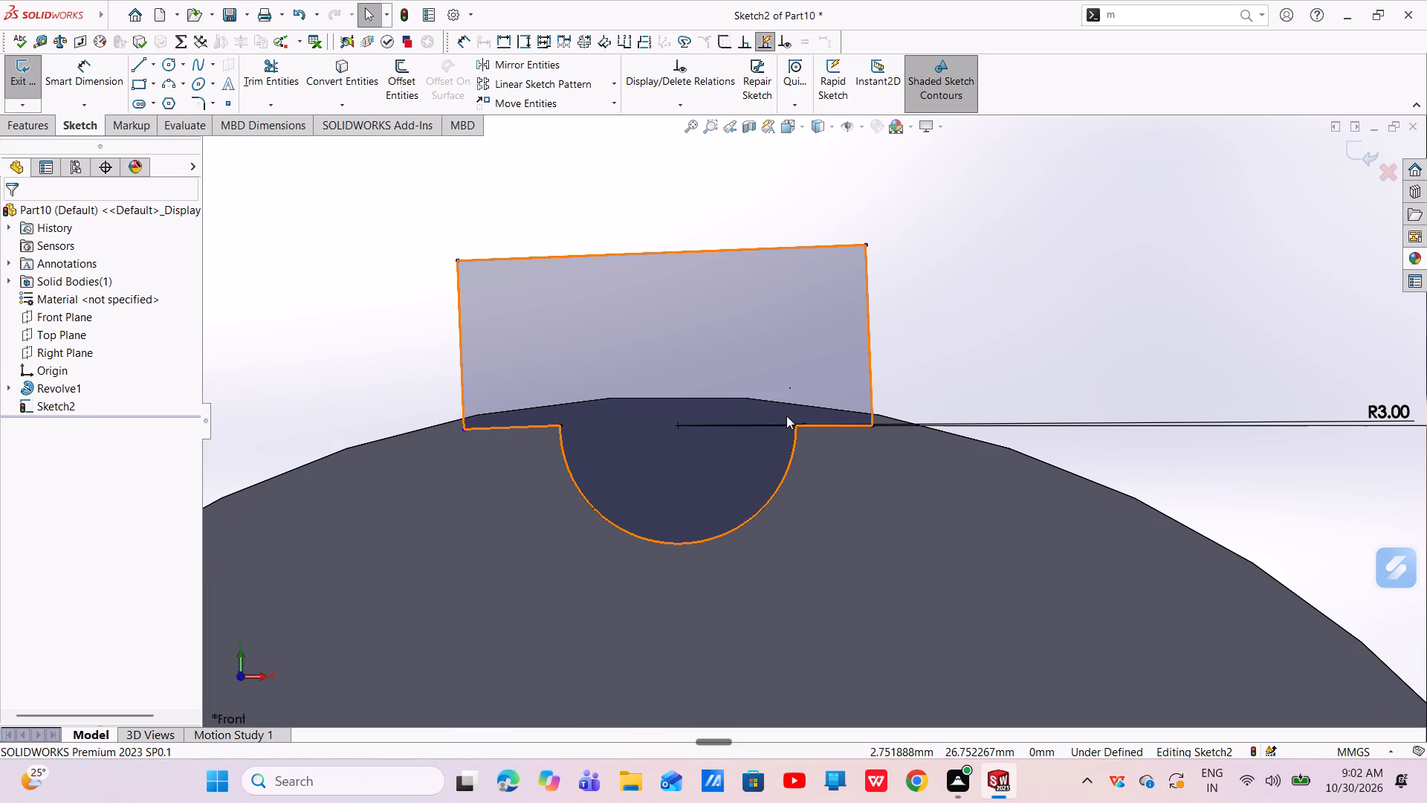
Add a vertical relation between the midpoint of the box's top line and the arc's center point.
{"action": "left_click", "coordinate": [680, 425]}
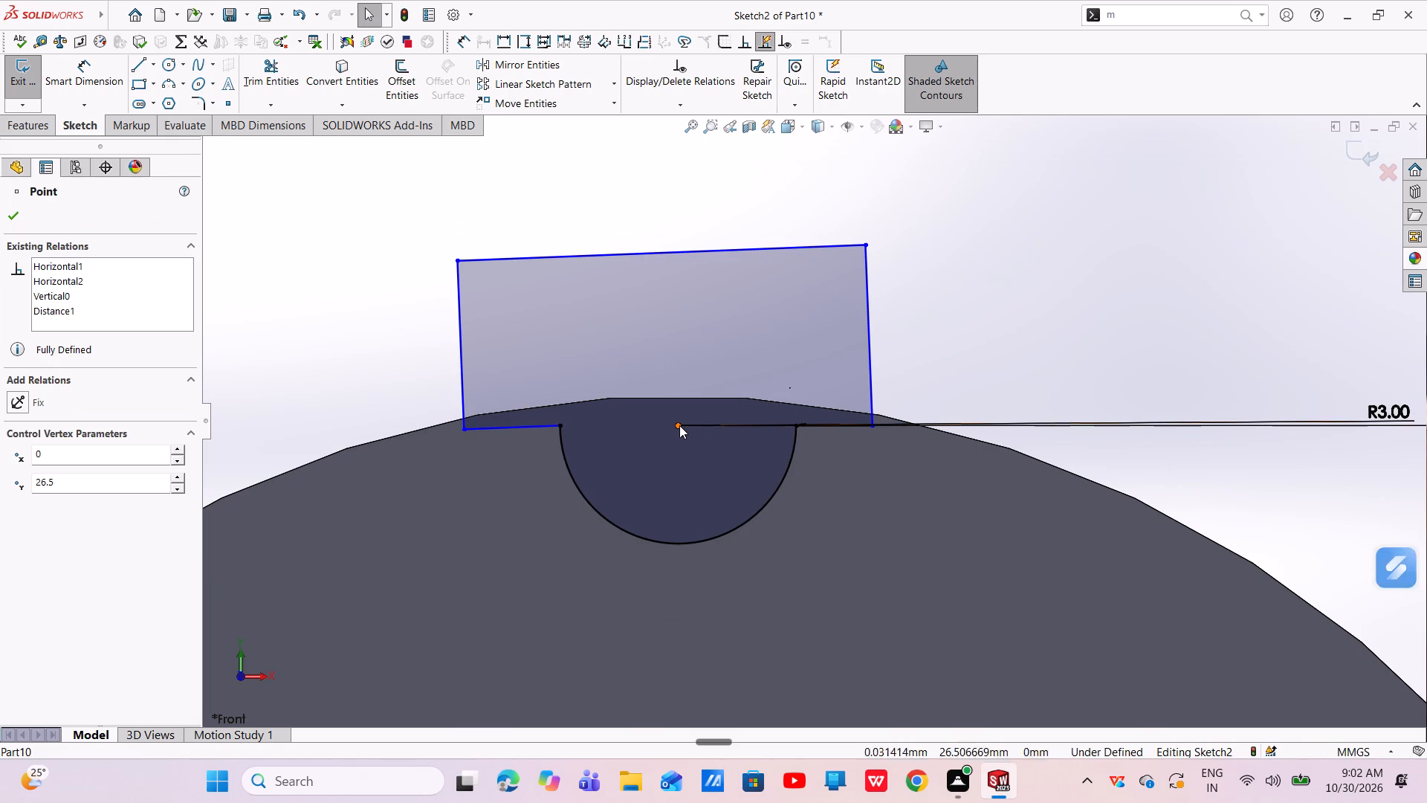
{"action": "key", "text": "Escape"}
{"action": "key", "text": "Escape"}
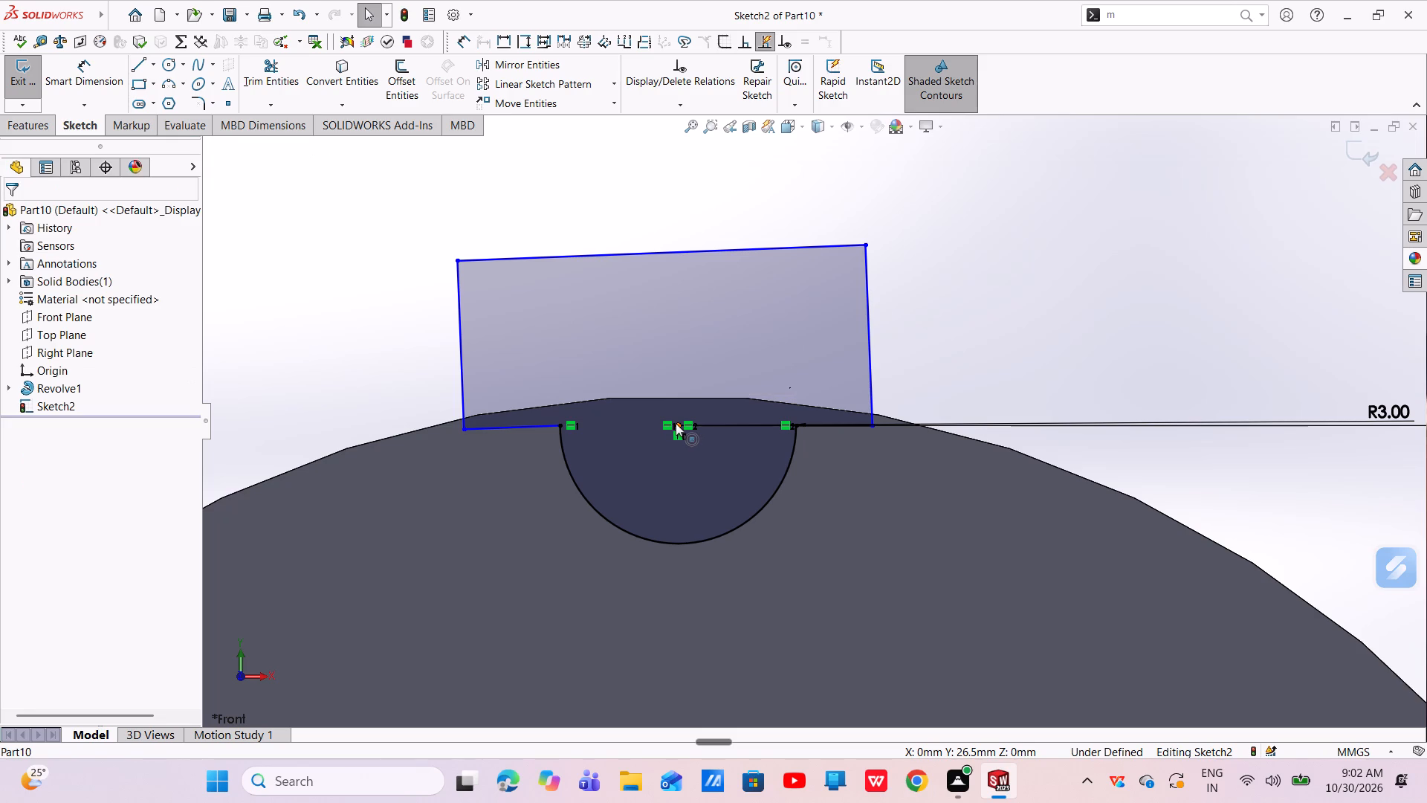
{"action": "left_click", "coordinate": [676, 423]}
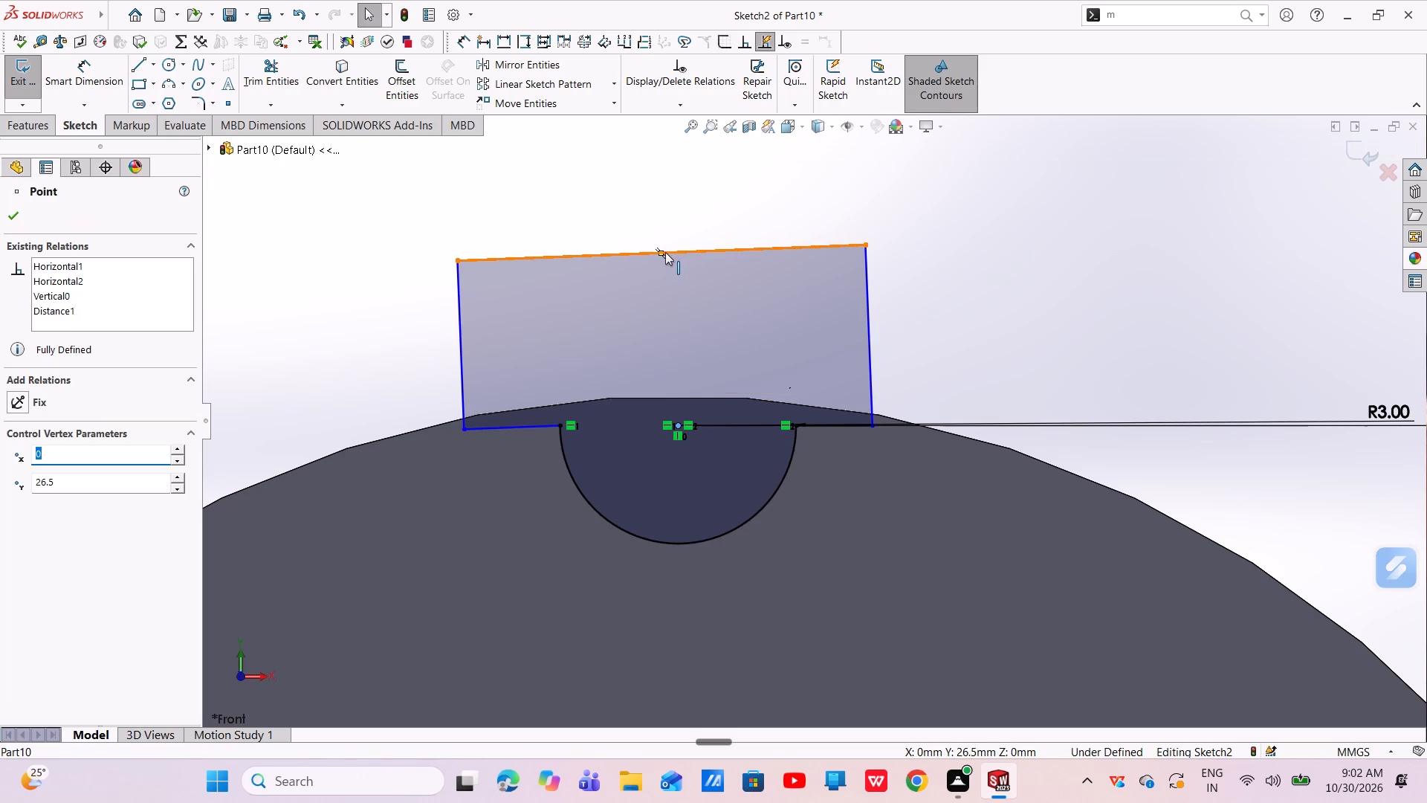
{"action": "left_click", "coordinate": [661, 254], "text": "ctrl"}
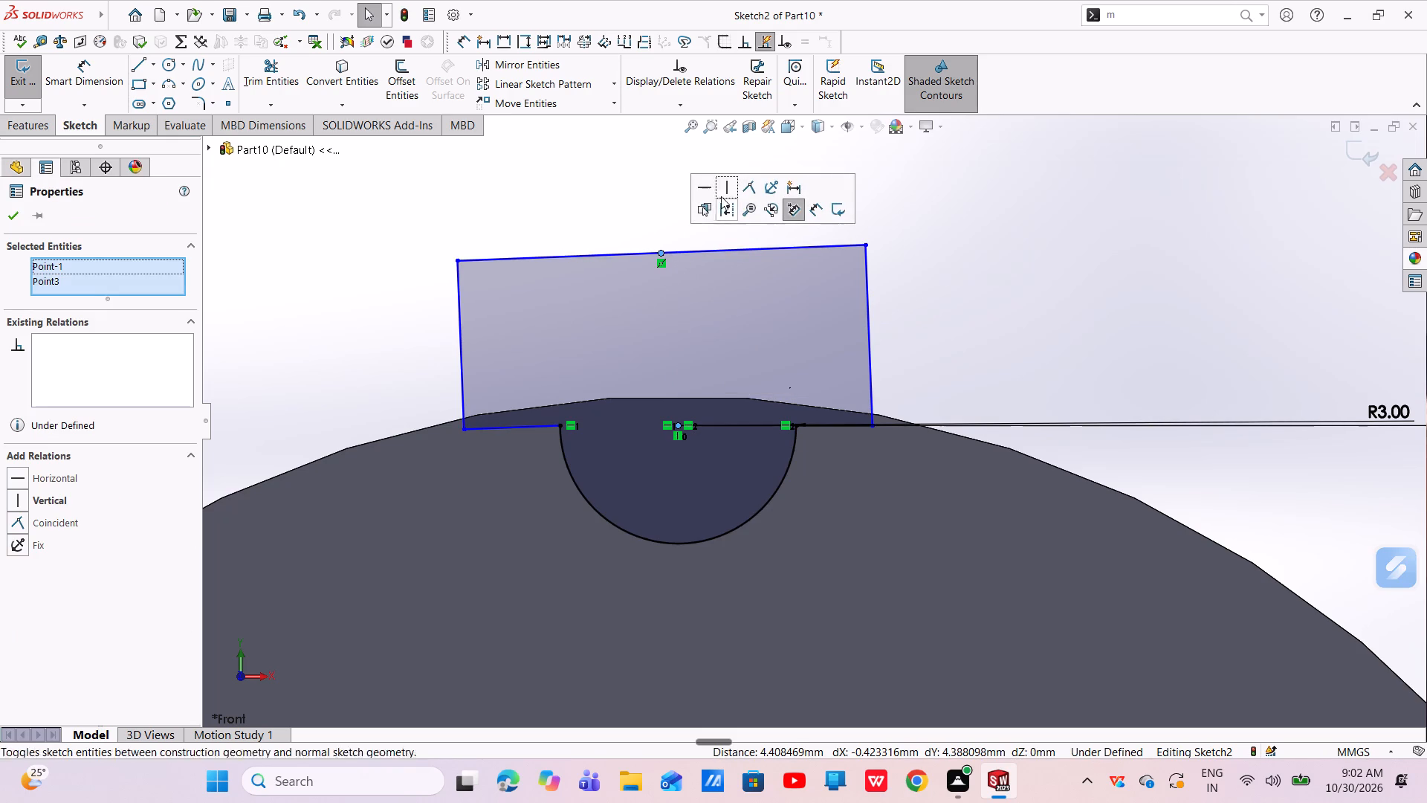
{"action": "left_click", "coordinate": [722, 181]}
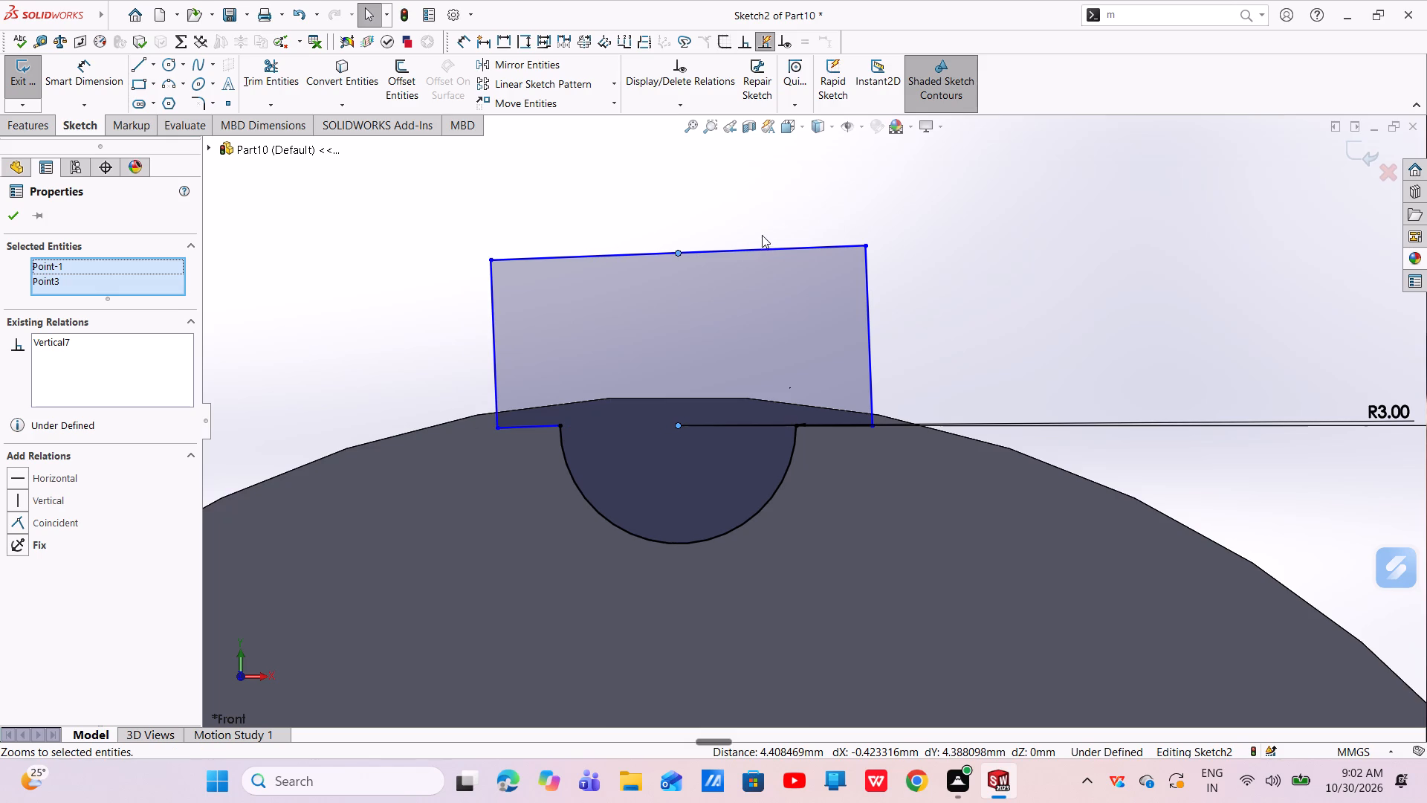
{"action": "key", "text": "Escape"}
Make the box's slanted top line horizontal.
{"action": "left_click", "coordinate": [752, 249]}
{"action": "left_click", "coordinate": [792, 181]}
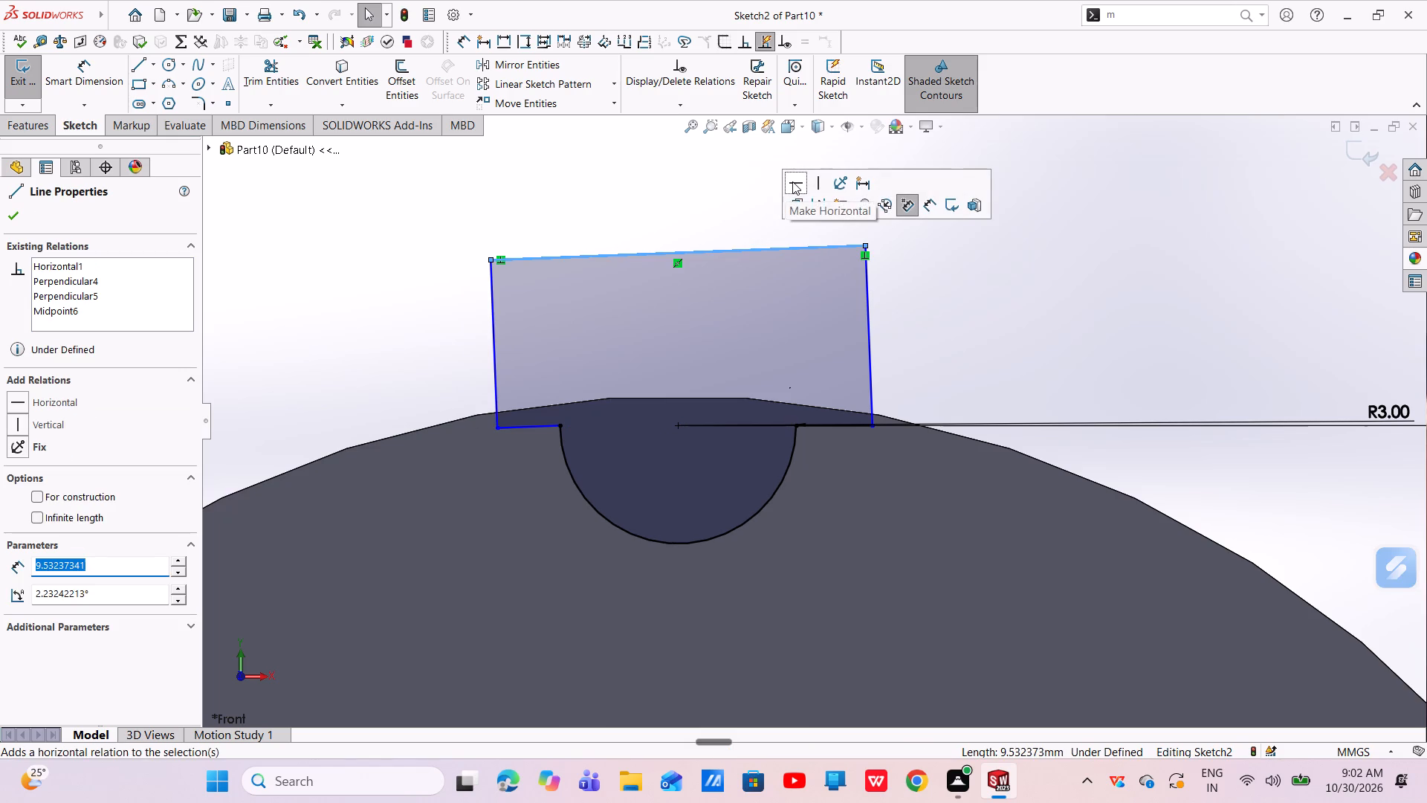
{"action": "key", "text": "Escape"}
{"action": "key", "text": "Escape"}
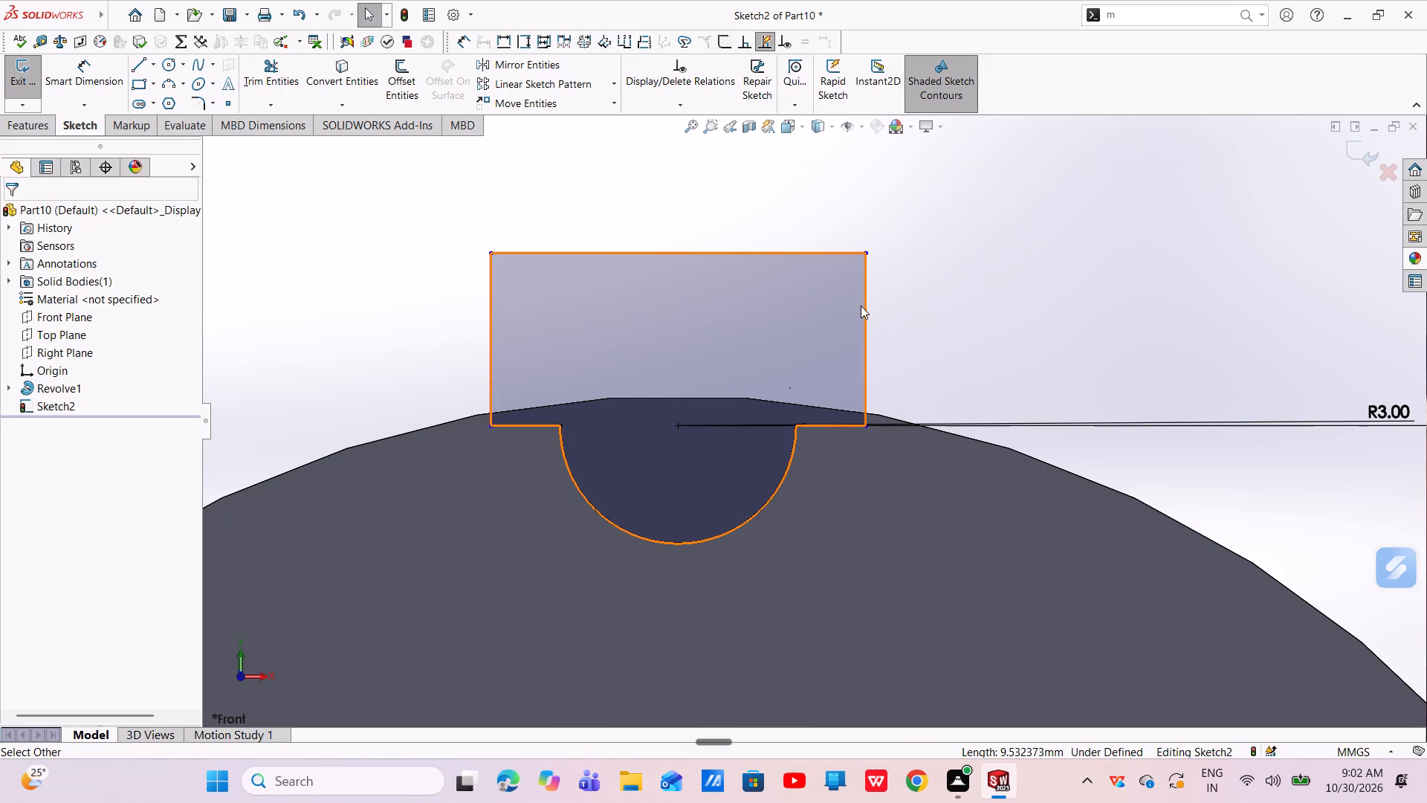
Add vertical relations to both side lines of the box.
{"action": "left_click", "coordinate": [867, 316]}
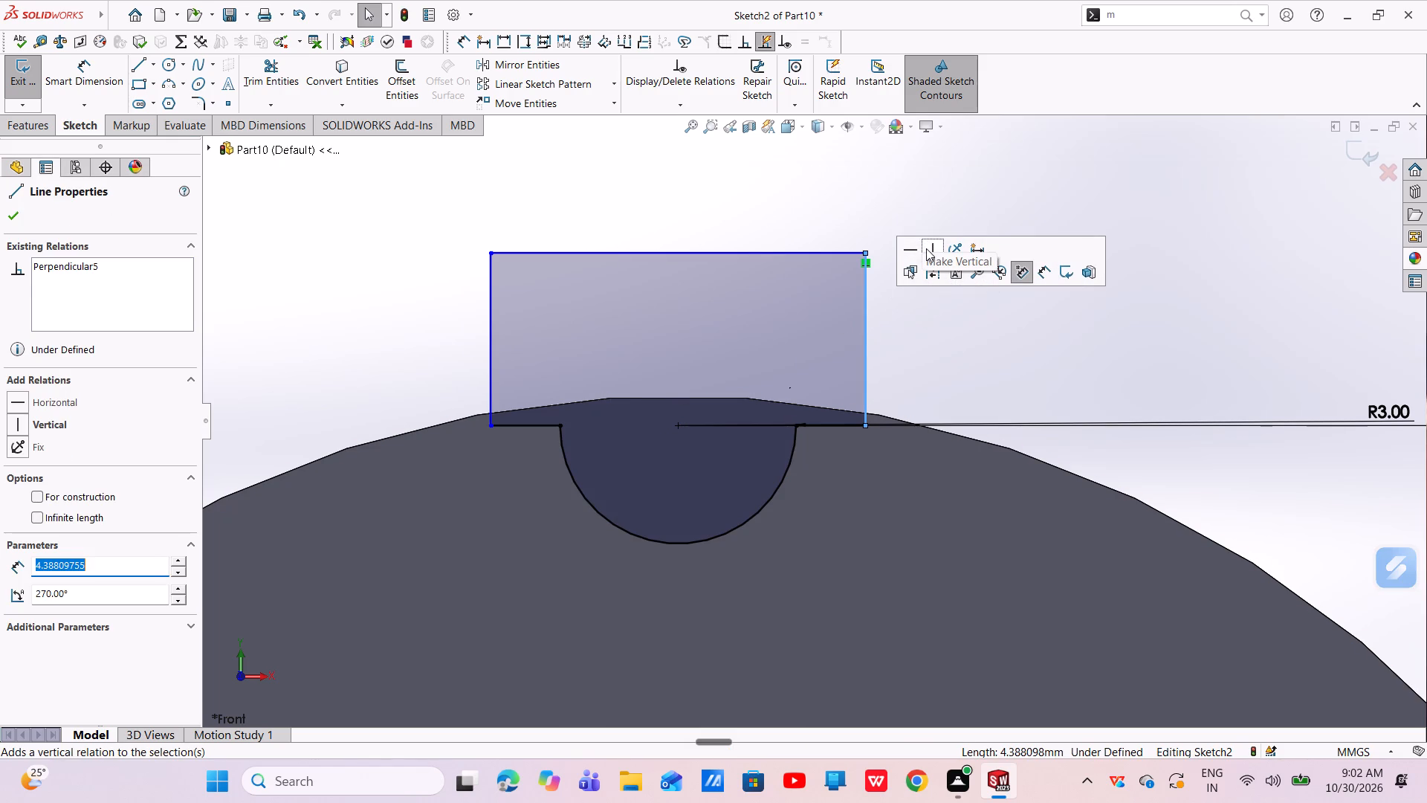
{"action": "left_click", "coordinate": [927, 248]}
{"action": "key", "text": "Escape"}
{"action": "left_click", "coordinate": [489, 355]}
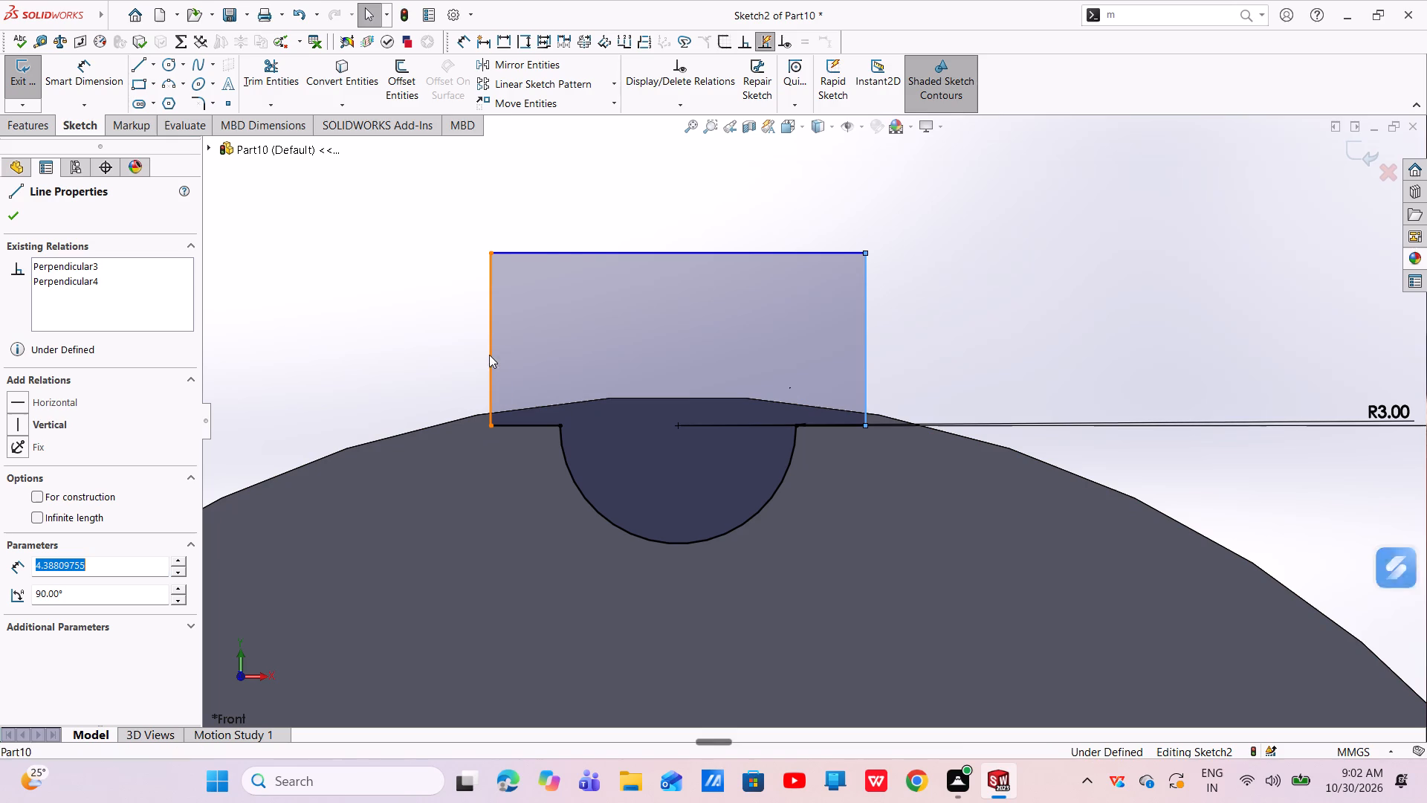
{"action": "left_click", "coordinate": [550, 289]}
{"action": "key", "text": "Escape"}
{"action": "key", "text": "Escape"}
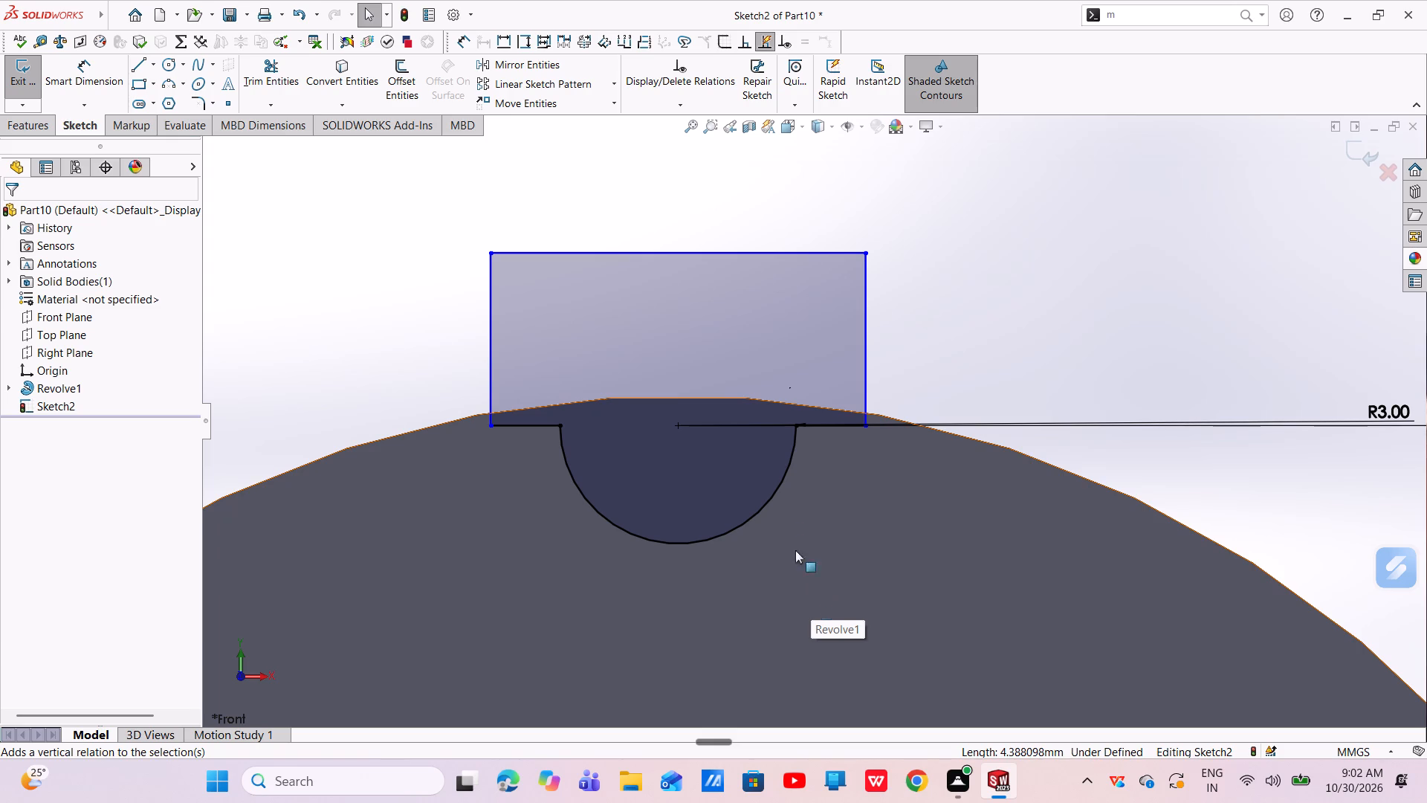
Dimension the box's top line with a length of 7.5 mm.
{"action": "left_click", "coordinate": [61, 92]}
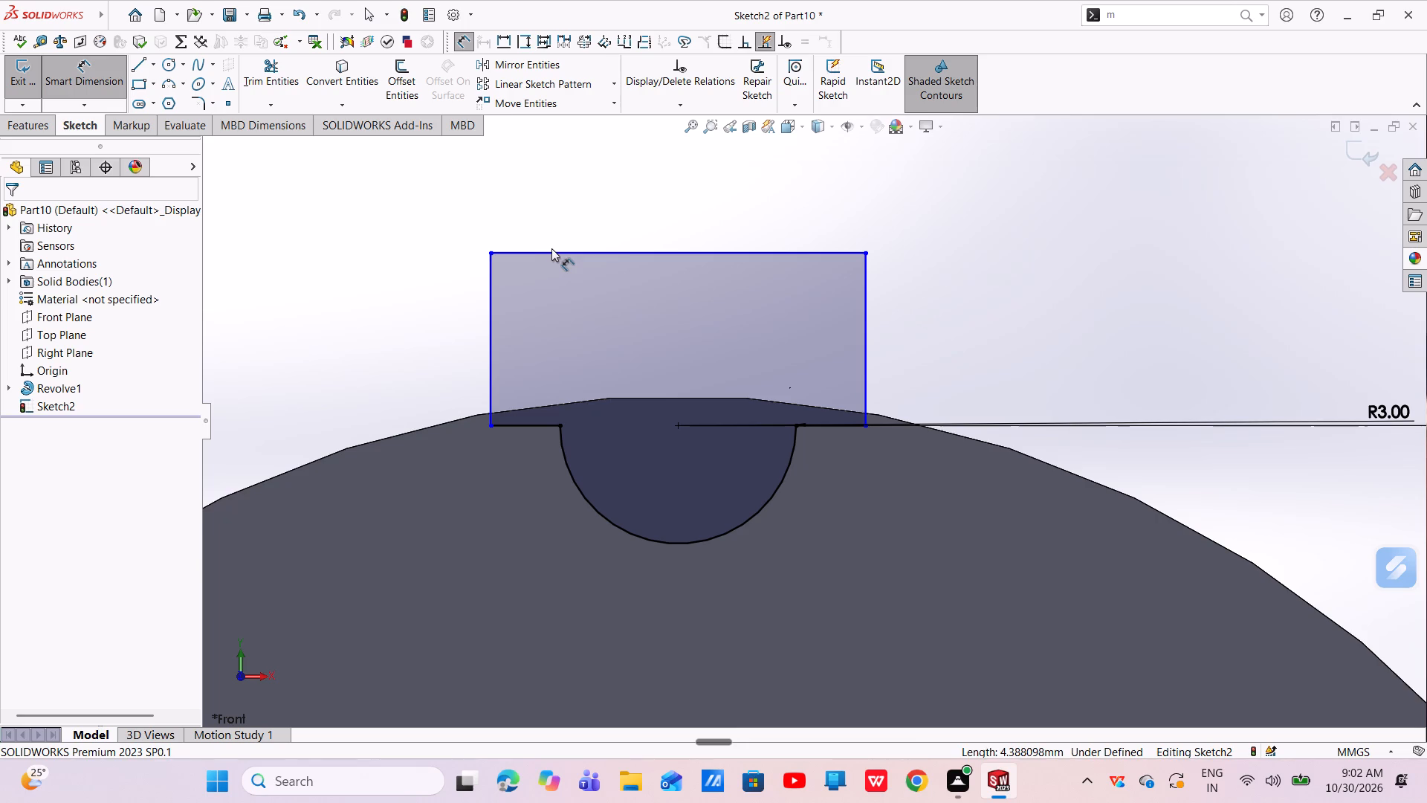
{"action": "left_click", "coordinate": [551, 248]}
{"action": "left_click", "coordinate": [554, 252]}
{"action": "left_click", "coordinate": [534, 216]}
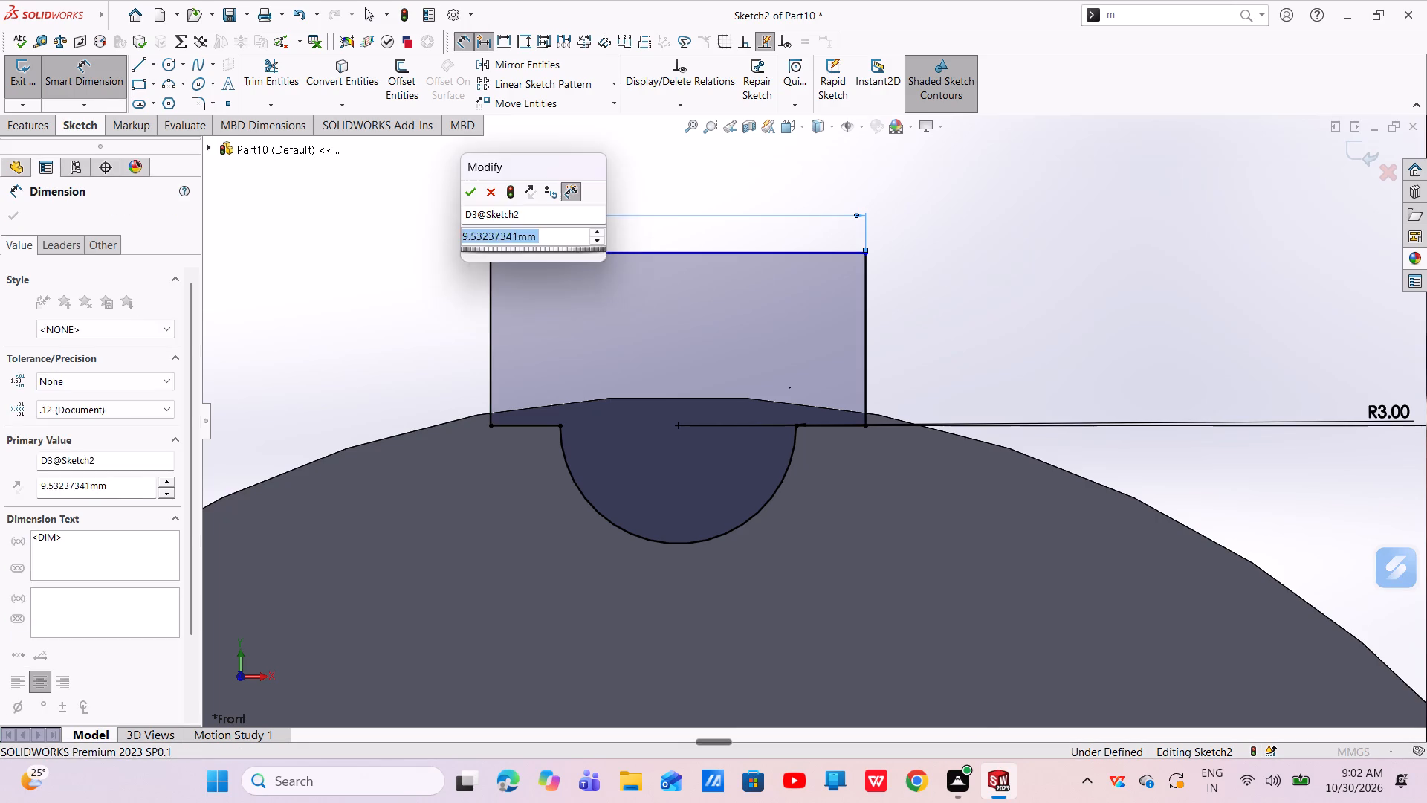
{"action": "key", "text": "BackSpace"}
{"action": "type", "text": "7.5"}
{"action": "key", "text": "Return"}
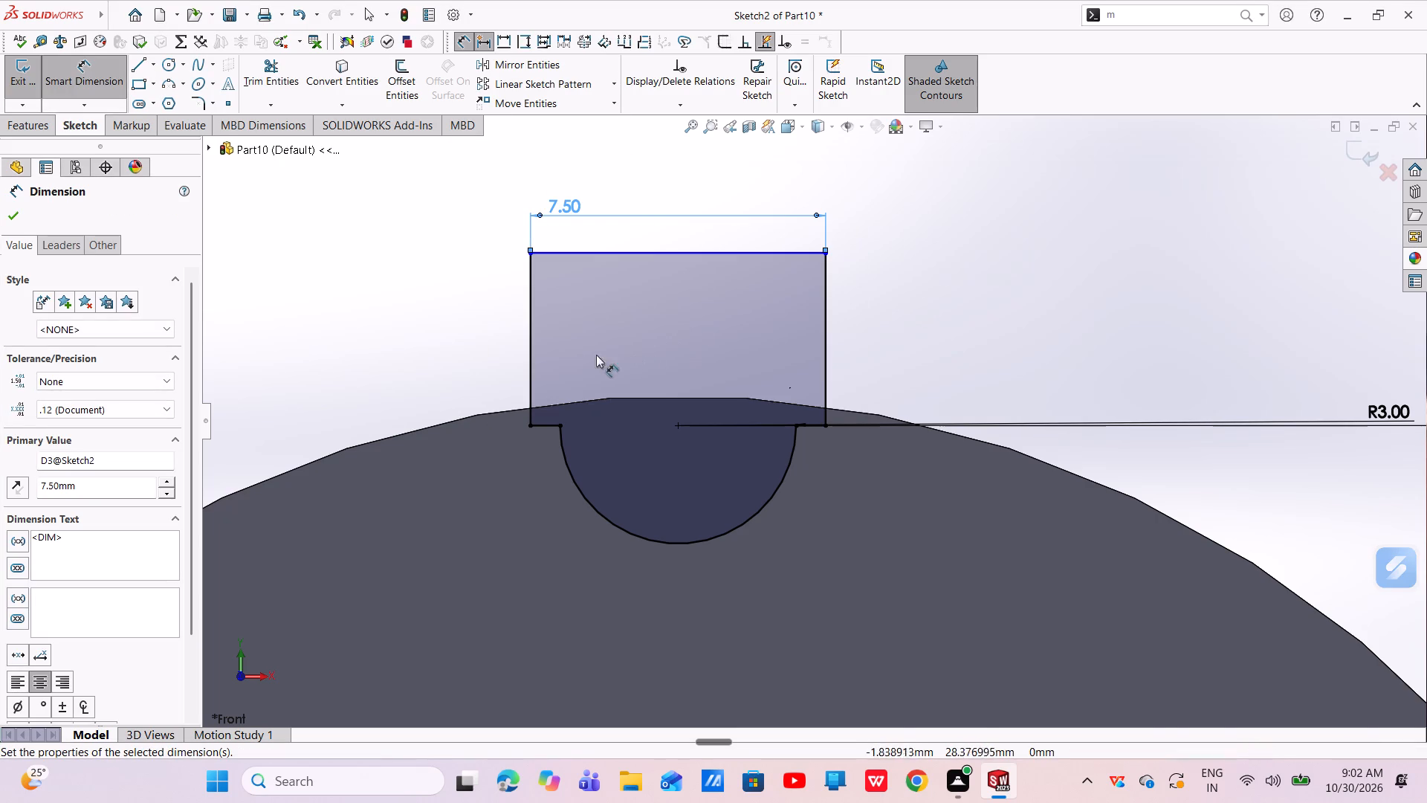
Dimension the box's vertical side line with a height of 2 mm.
{"action": "left_click", "coordinate": [530, 355]}
{"action": "left_click", "coordinate": [340, 358]}
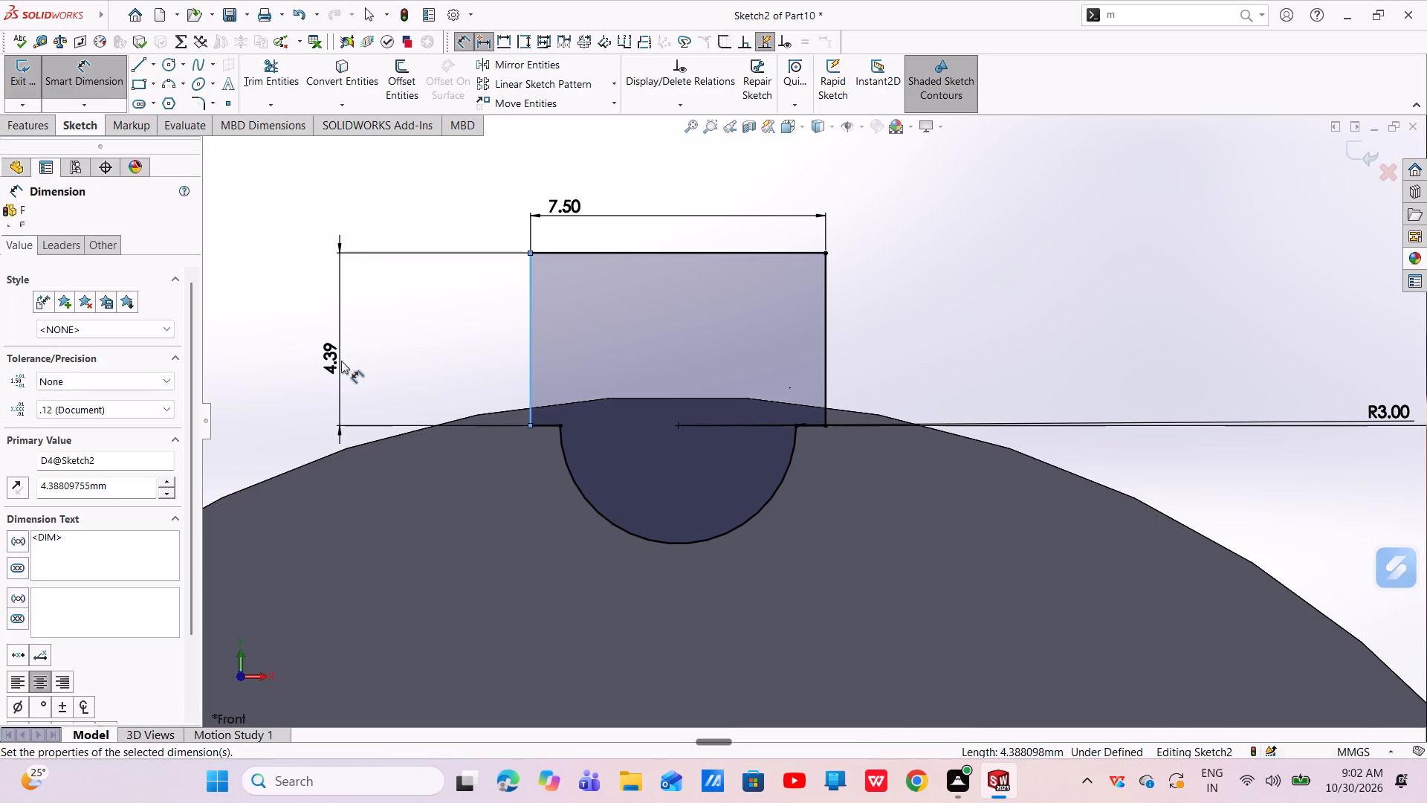
{"action": "key", "text": "BackSpace"}
{"action": "key", "text": "2"}
{"action": "key", "text": "Return"}
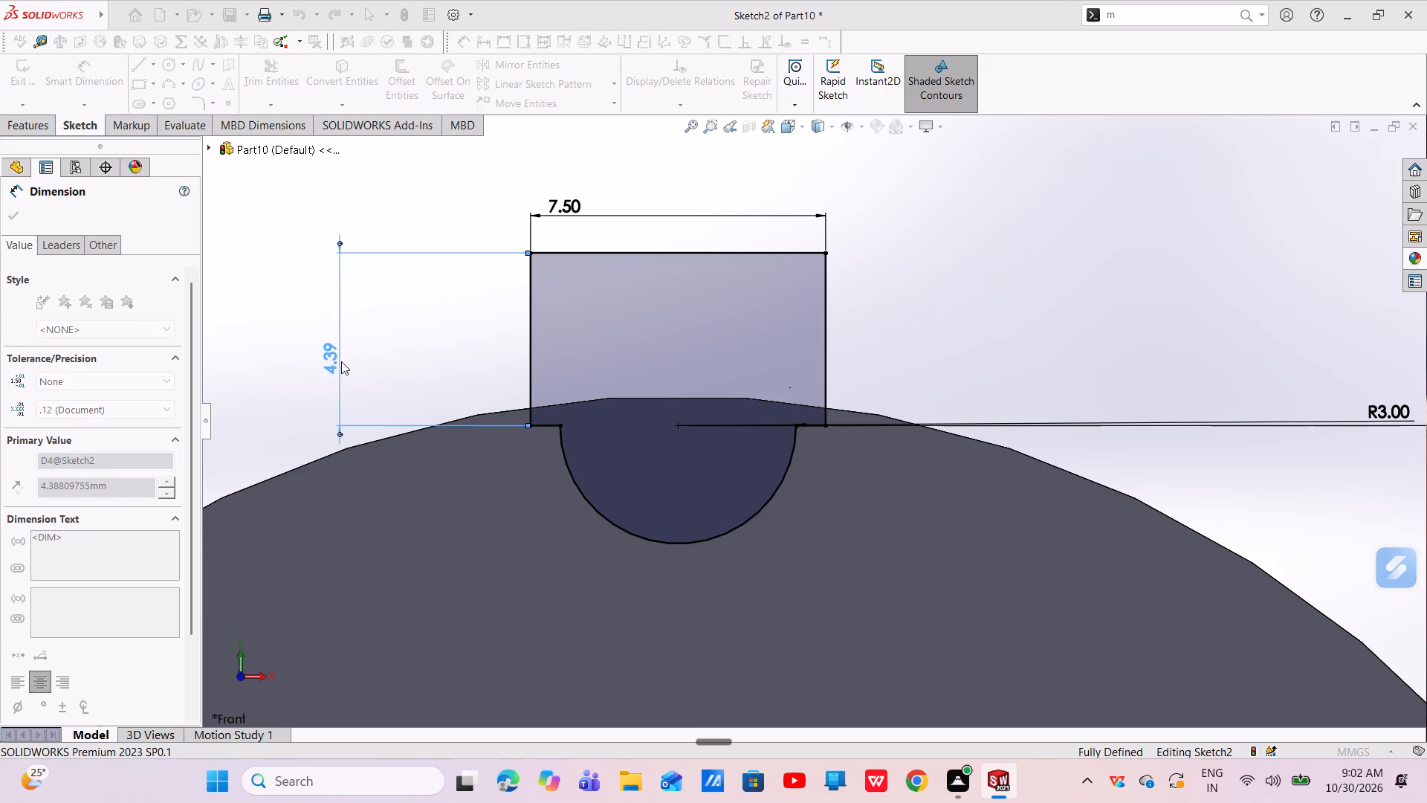
{"action": "scroll", "coordinate": [681, 427], "scroll_direction": "down", "scroll_amount": 3}
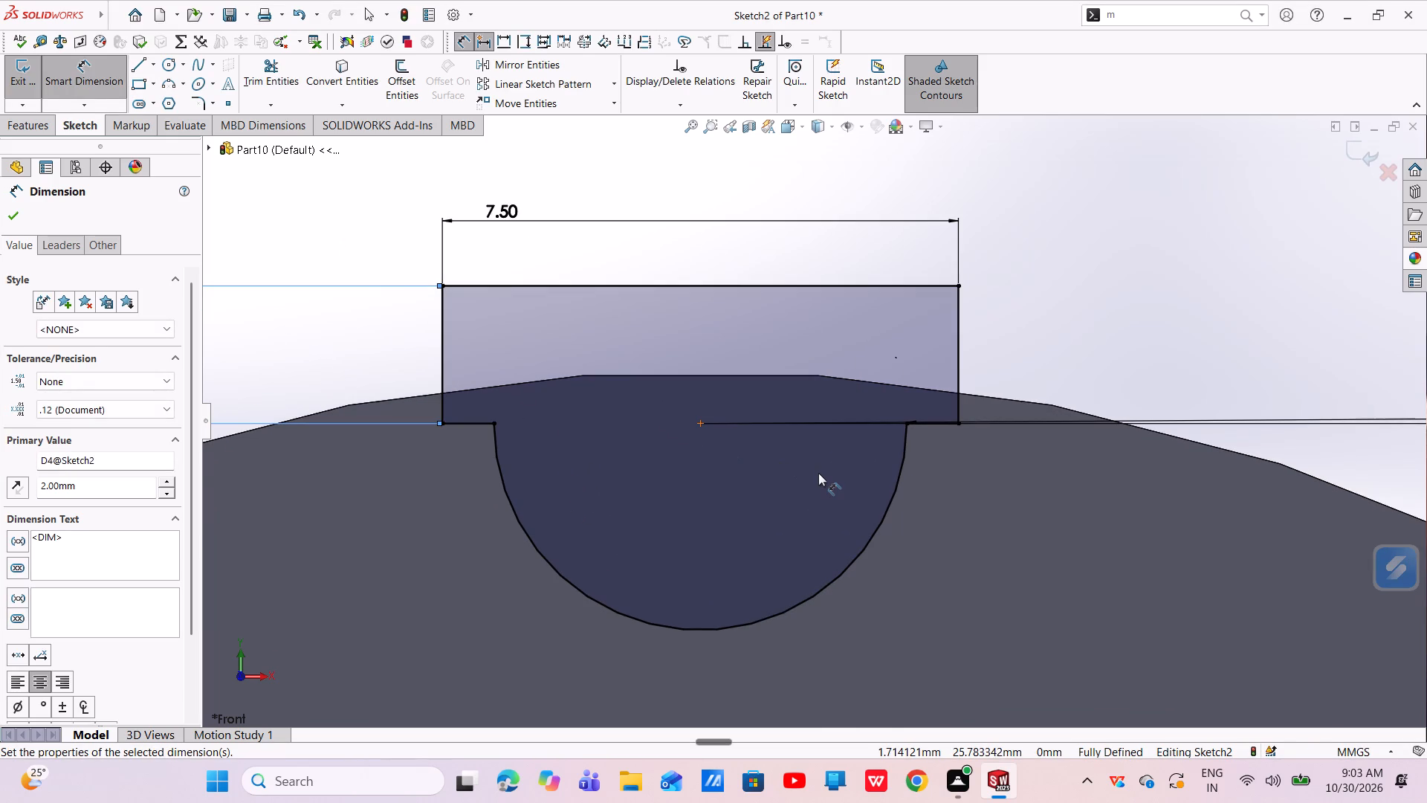
{"action": "key", "text": "Escape"}
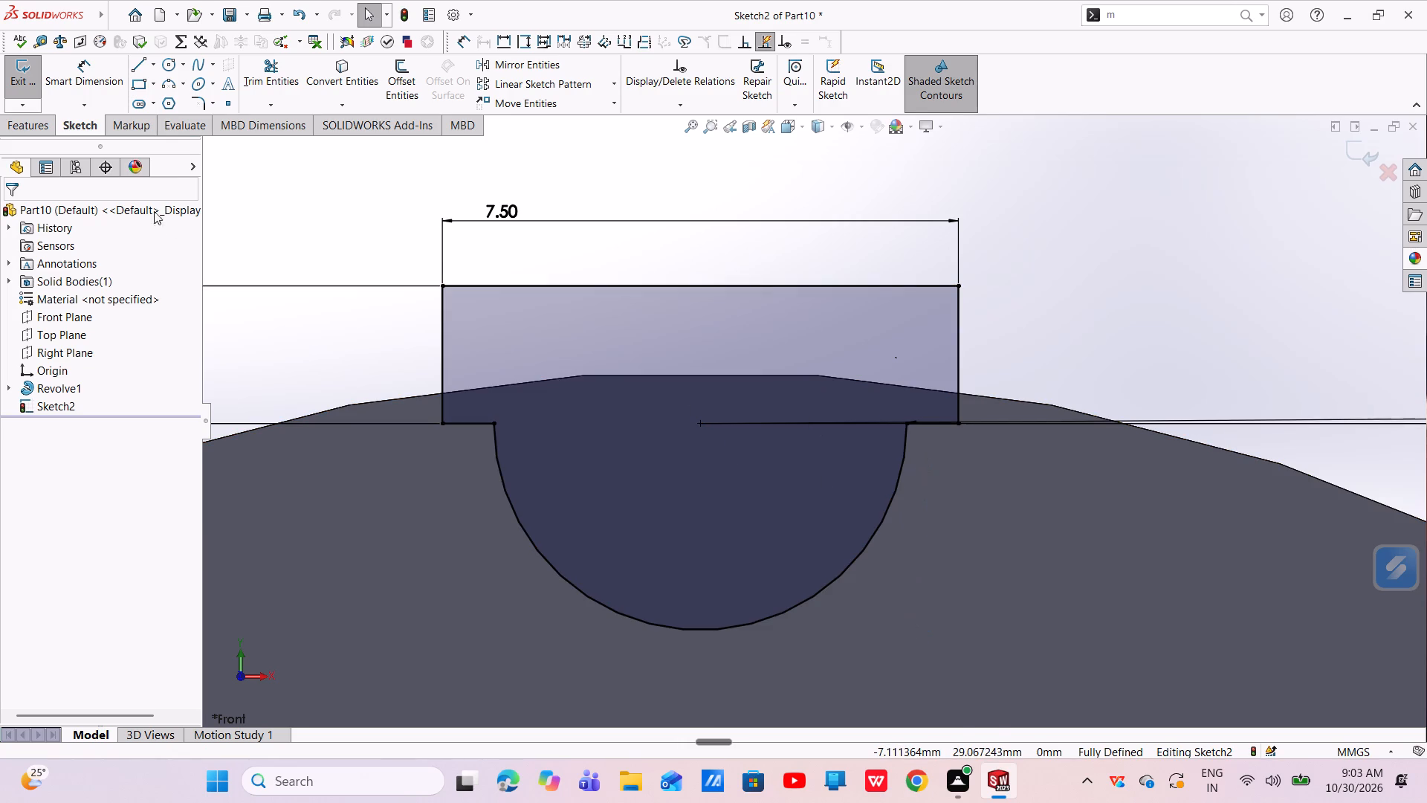
Fillet the two corners where the semicircular arc meets the short horizontal ledges with a 0.75 mm radius.
{"action": "left_click", "coordinate": [91, 79]}
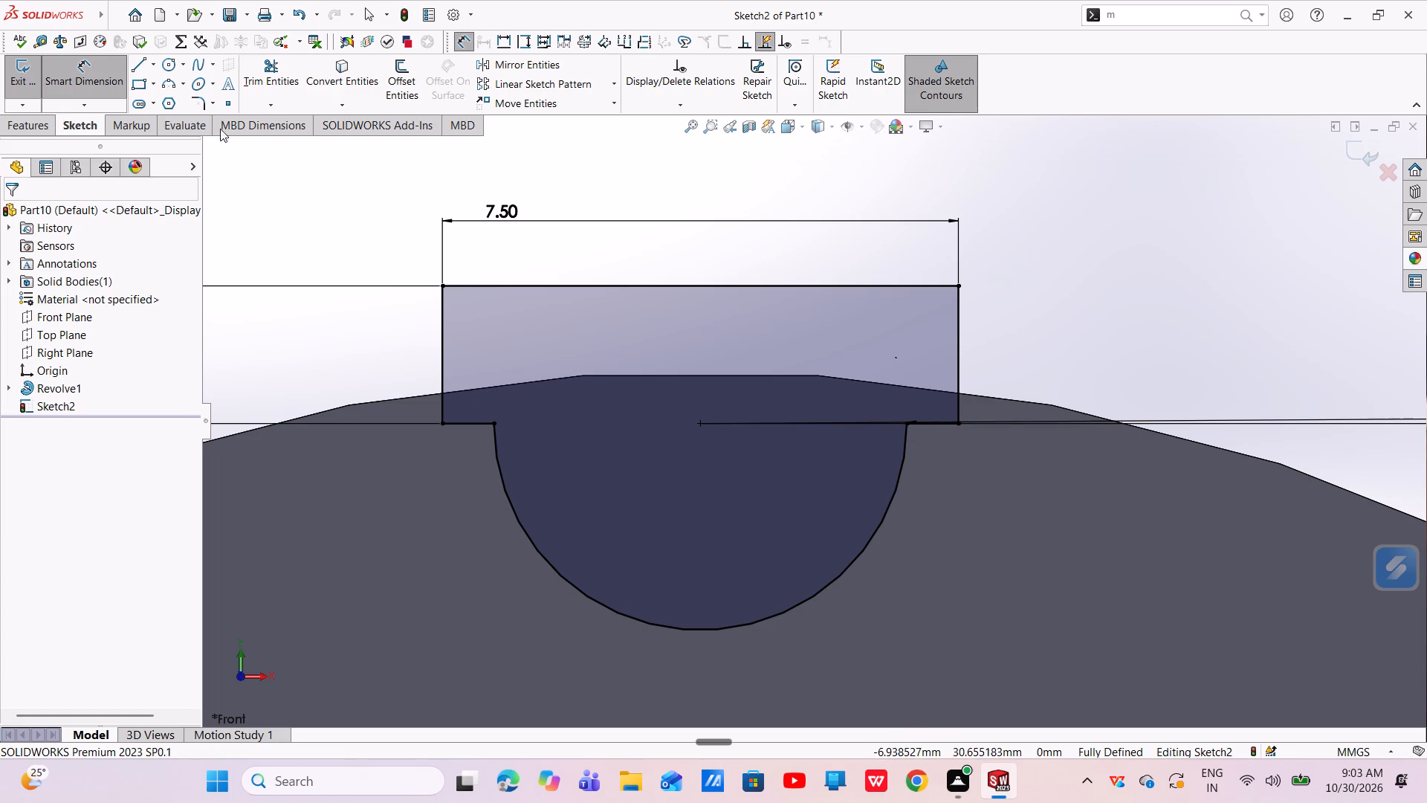
{"action": "left_click", "coordinate": [205, 101]}
{"action": "key", "text": "BackSpace"}
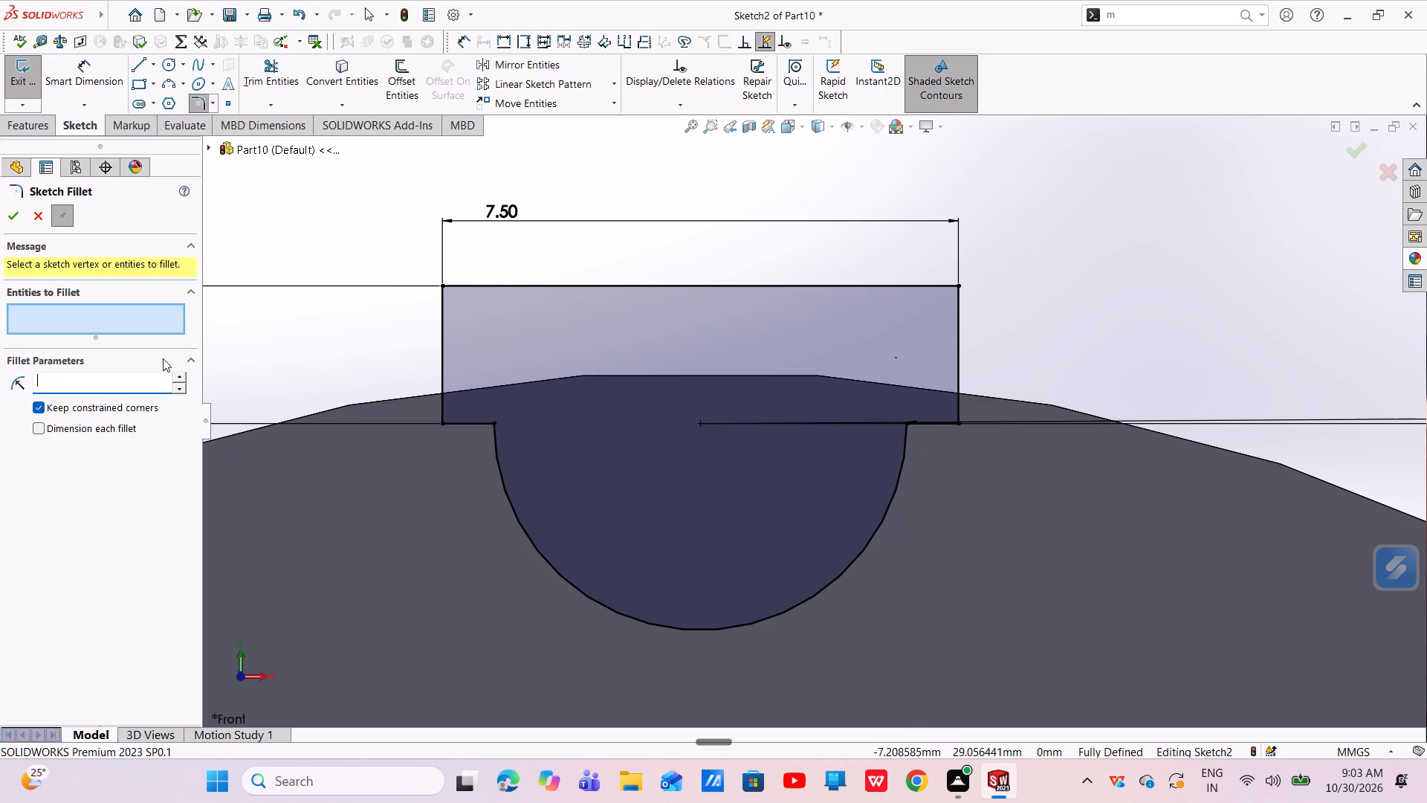
{"action": "type", "text": "0.75"}
{"action": "key", "text": "Return"}
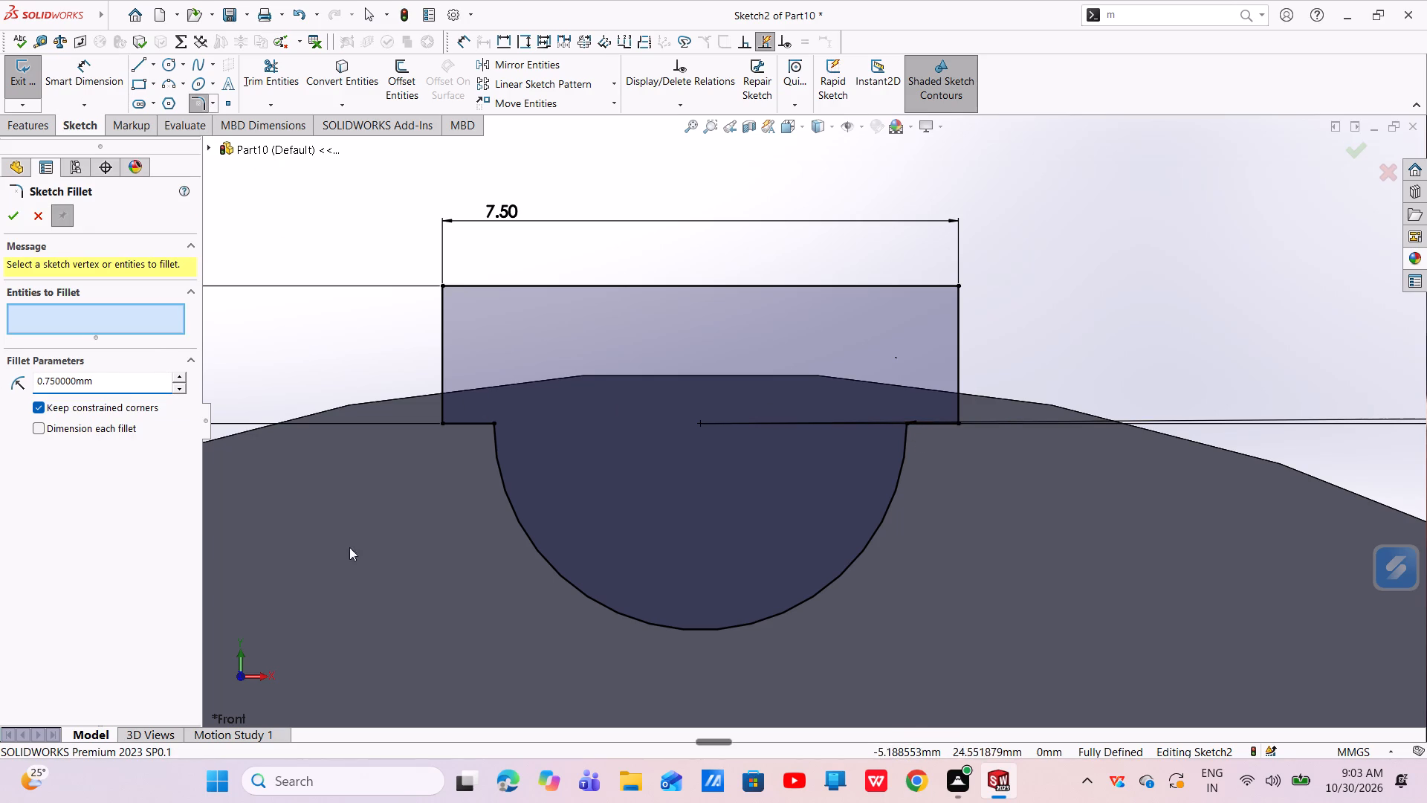
{"action": "left_click", "coordinate": [494, 423]}
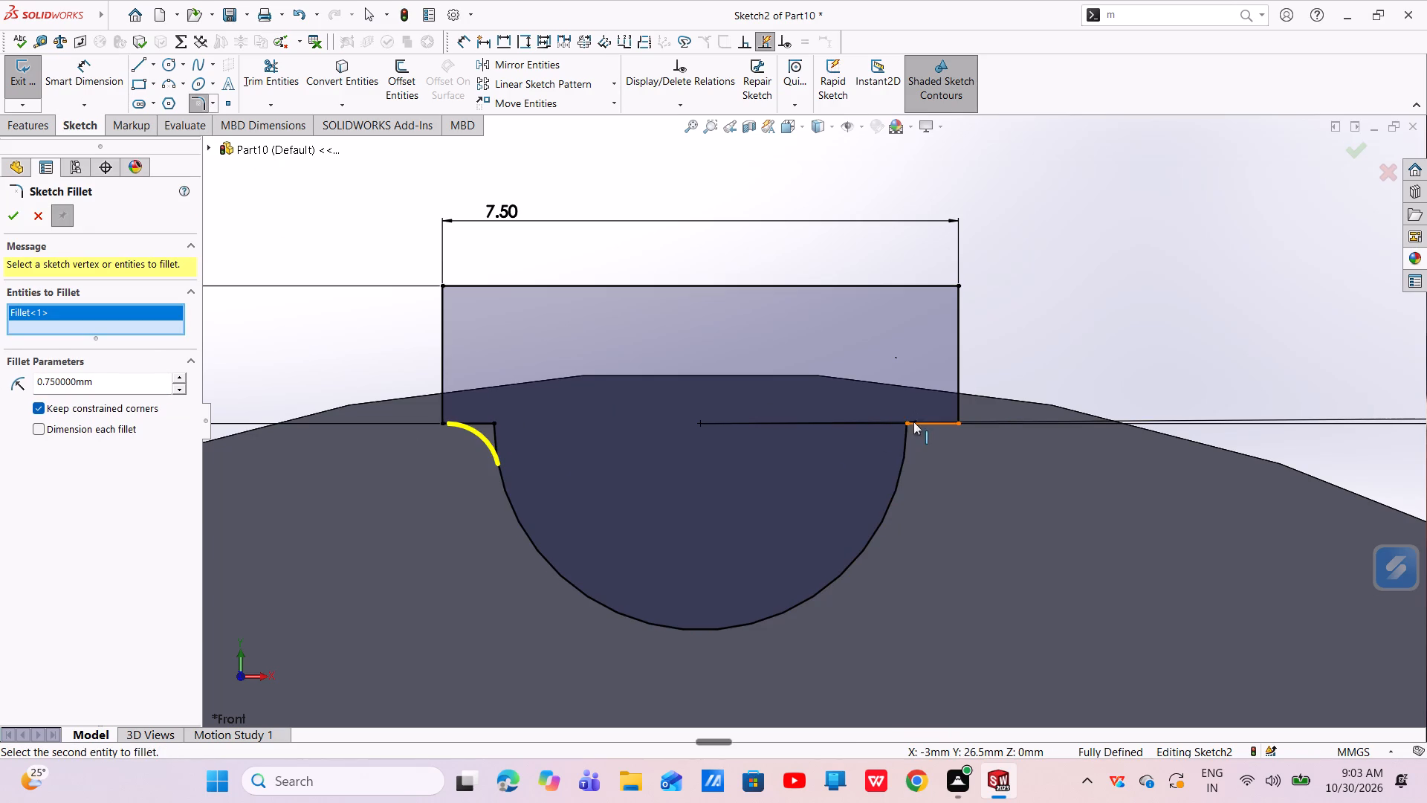
{"action": "left_click", "coordinate": [907, 422]}
{"action": "right_click", "coordinate": [908, 422]}
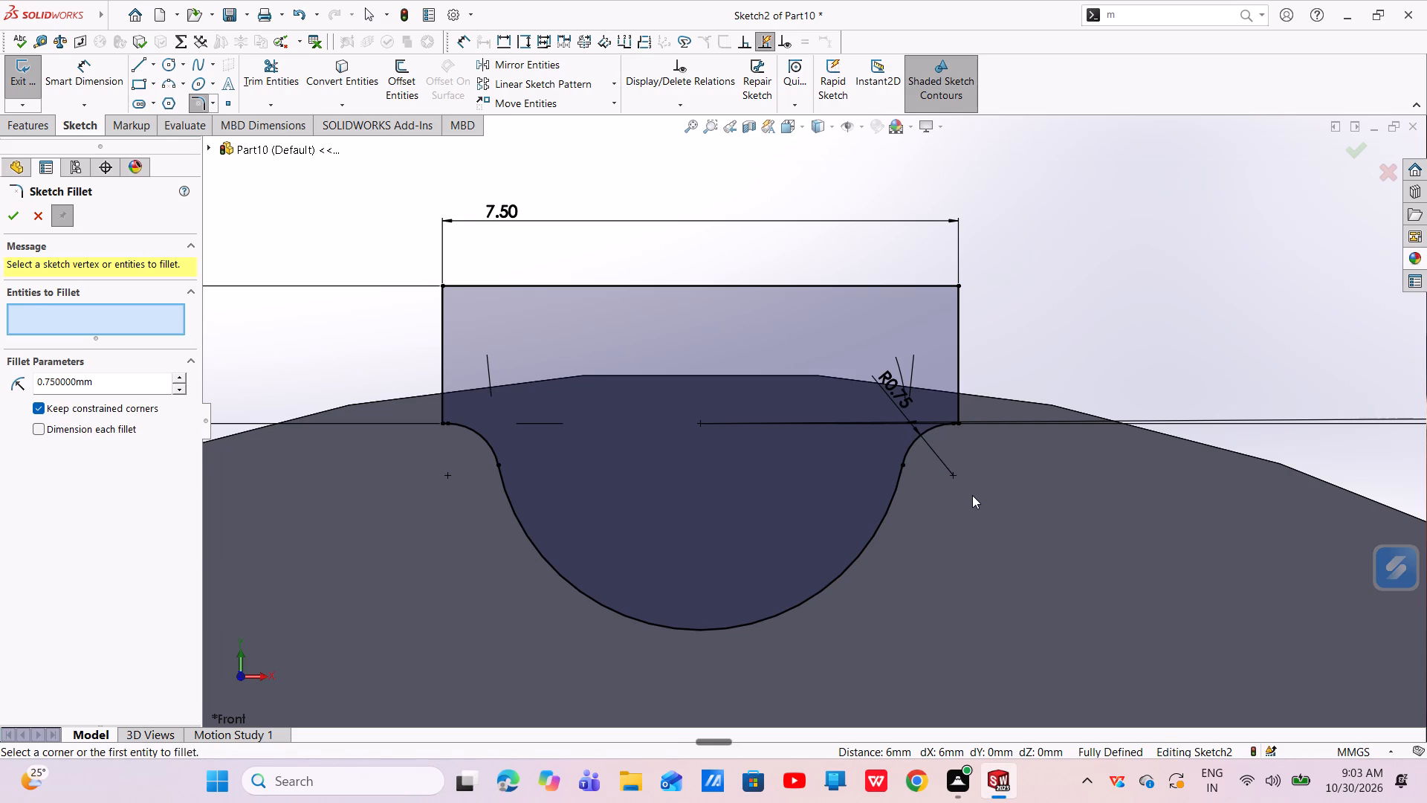
{"action": "left_click", "coordinate": [20, 216]}
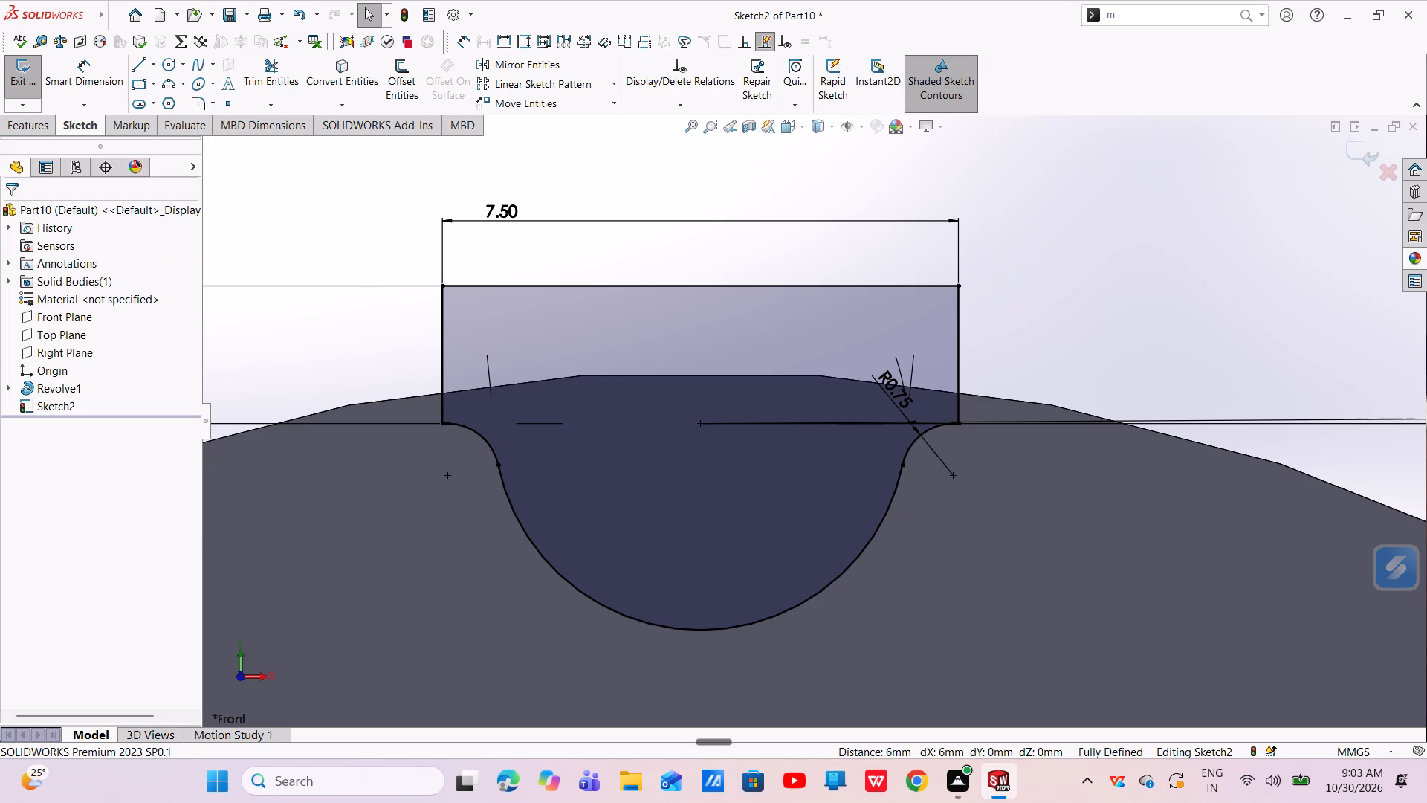
Sketch a line about 3.18 mm long across the lower part of the arc, with both endpoints on the arc.
{"action": "left_click", "coordinate": [135, 64]}
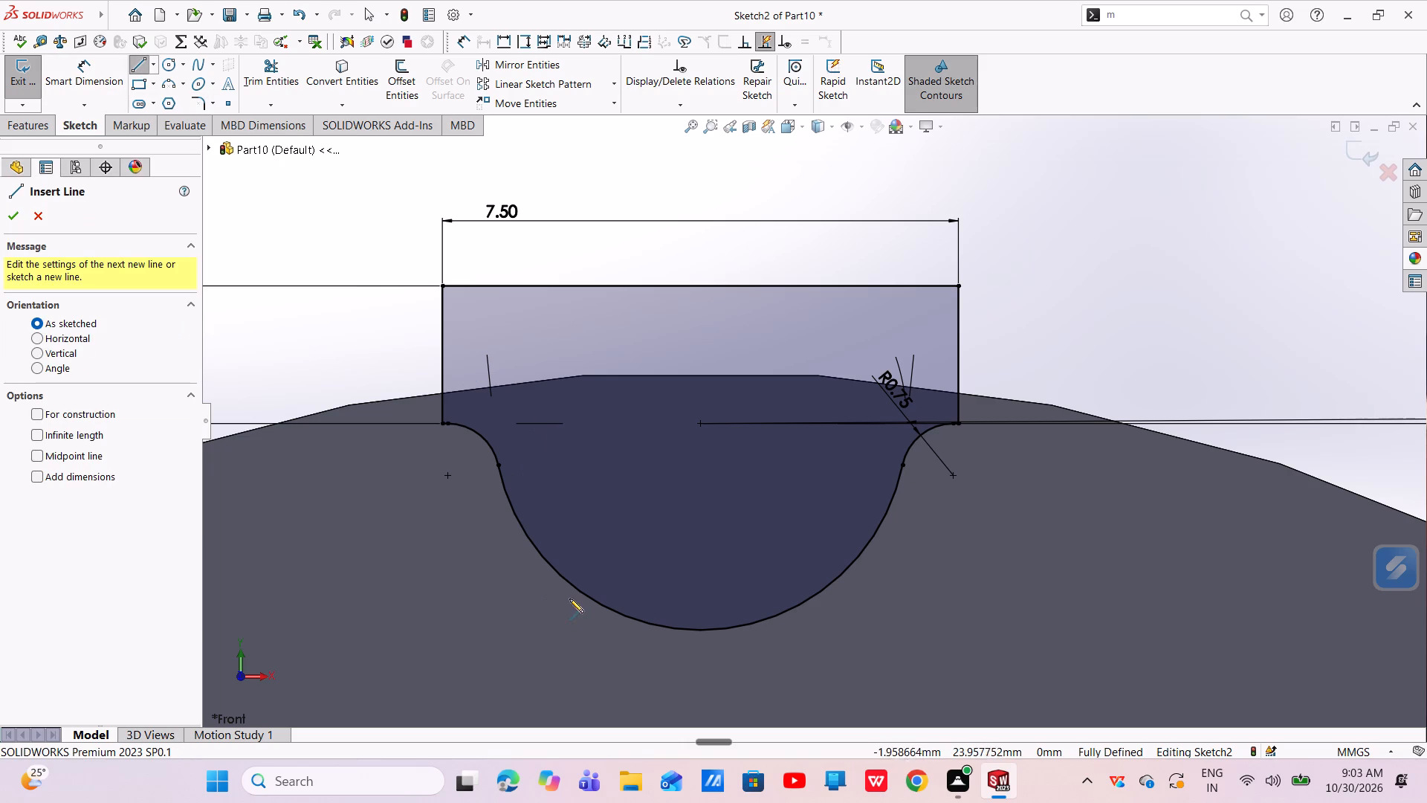
{"action": "left_click", "coordinate": [598, 603]}
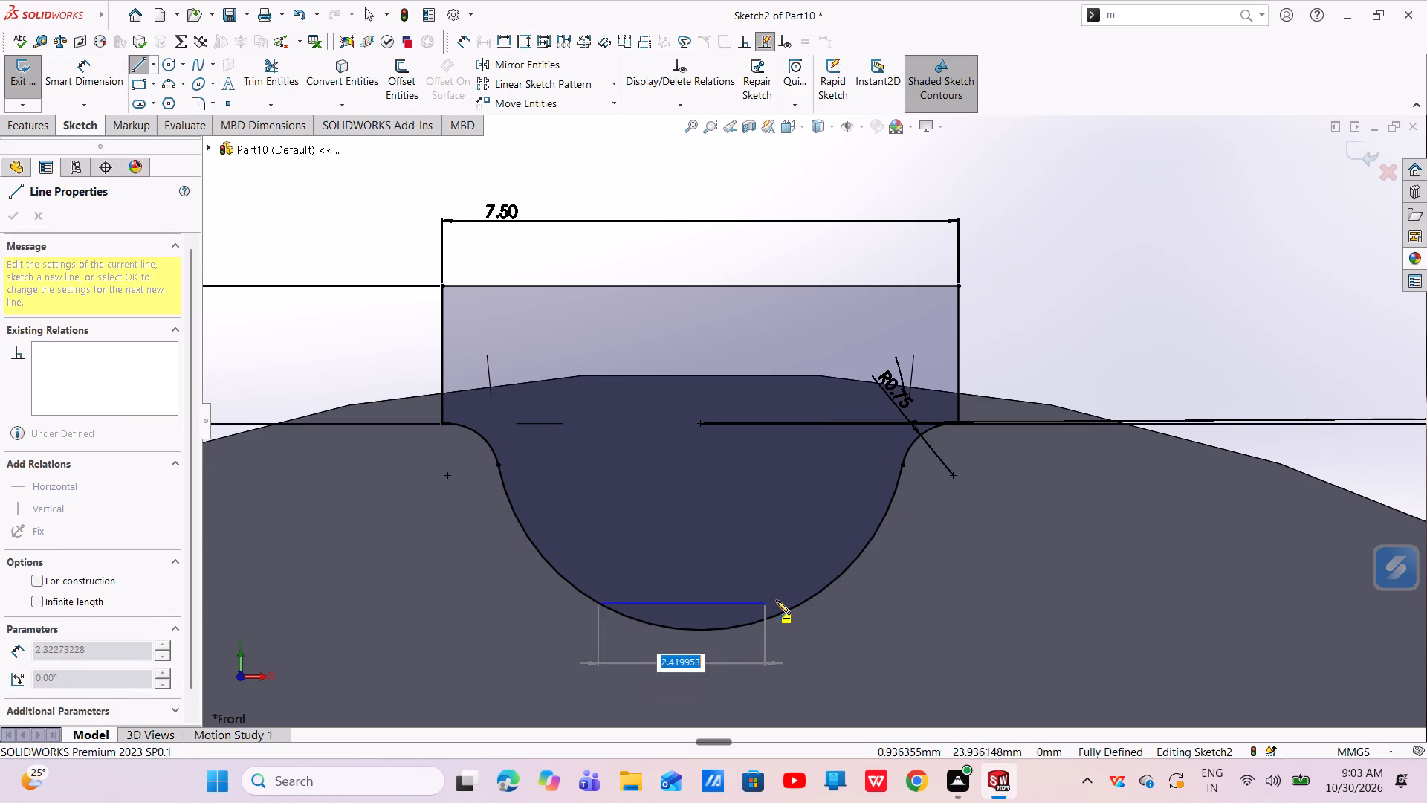
{"action": "left_click", "coordinate": [815, 592]}
{"action": "right_click", "coordinate": [816, 592]}
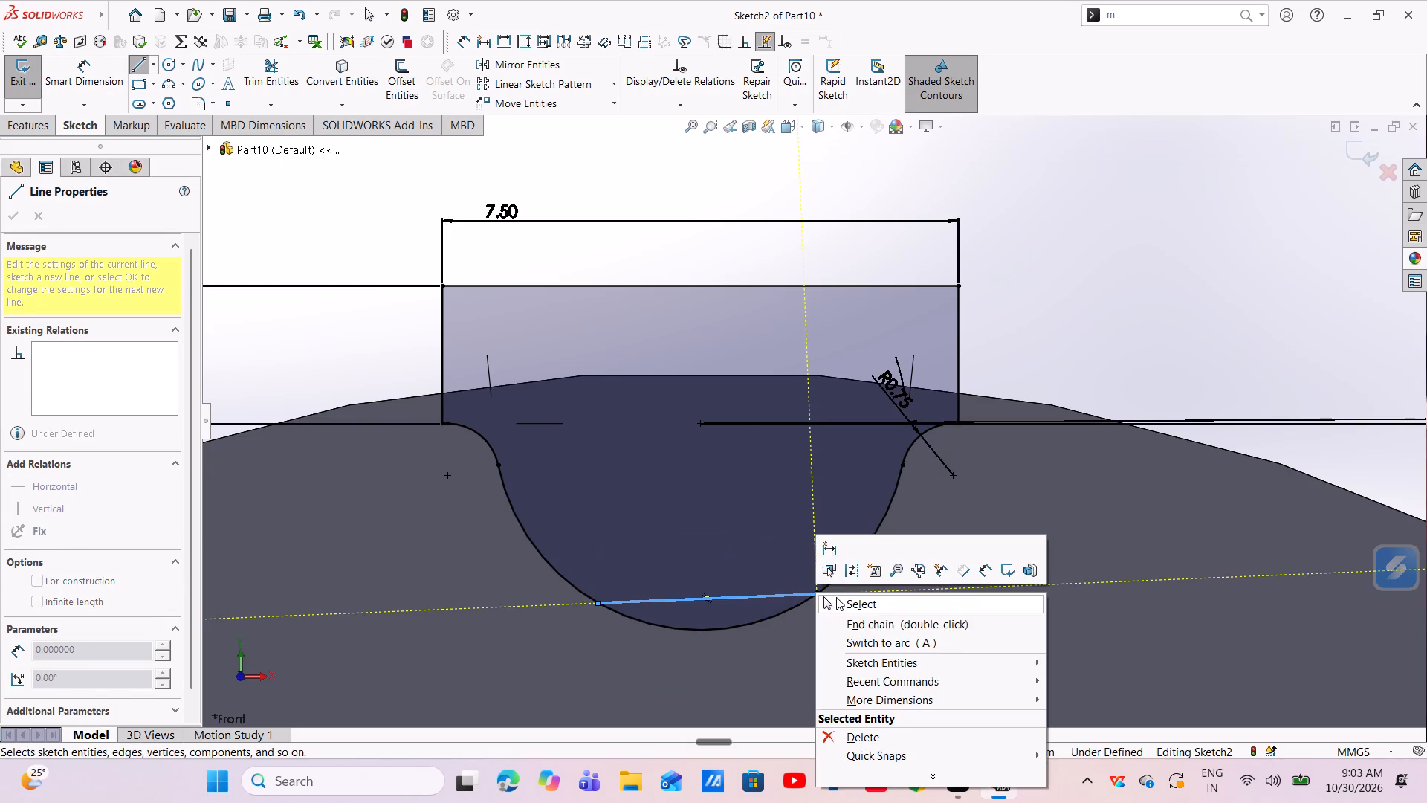
{"action": "left_click", "coordinate": [836, 597]}
Make the new line across the bottom of the arc horizontal.
{"action": "left_click", "coordinate": [683, 601]}
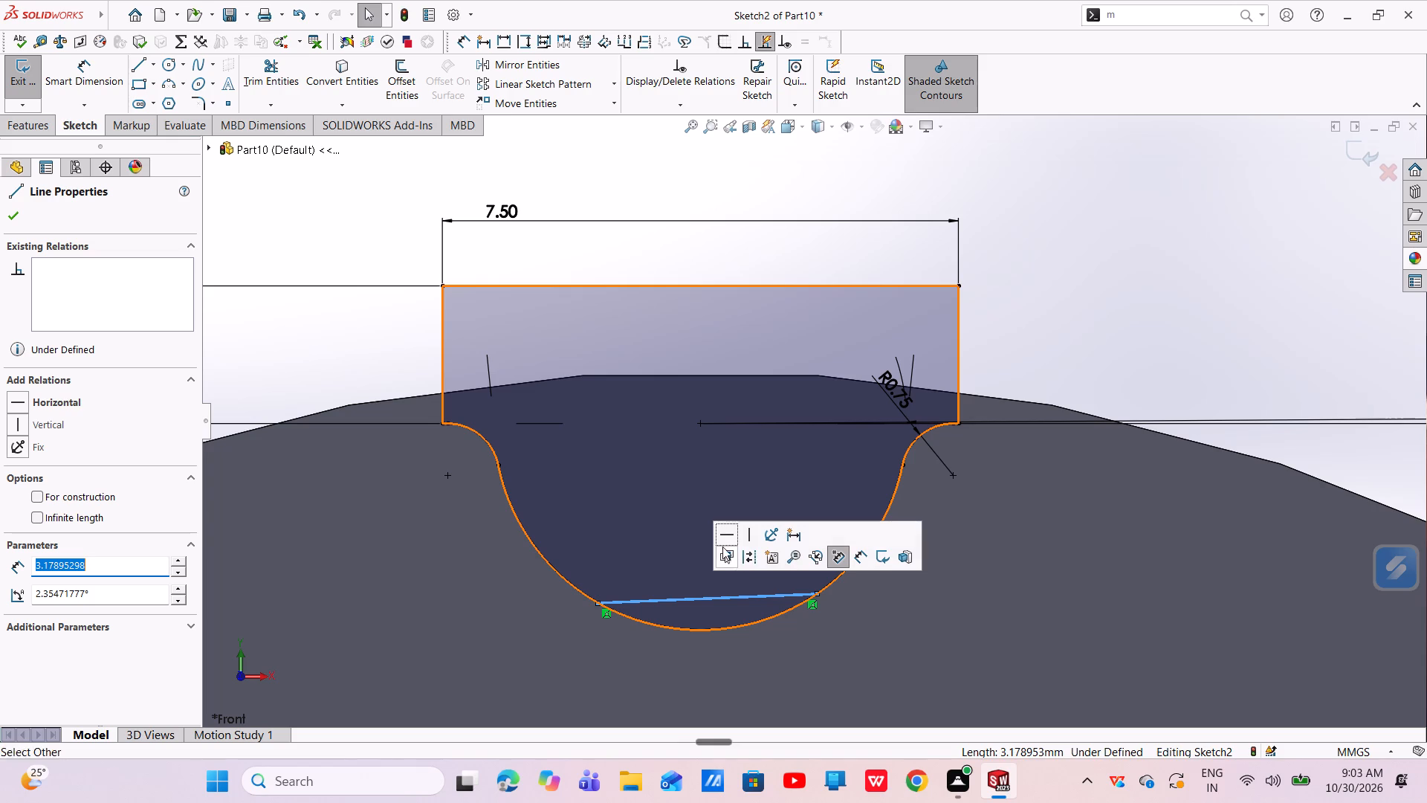
{"action": "left_click", "coordinate": [723, 535]}
{"action": "key", "text": "Escape"}
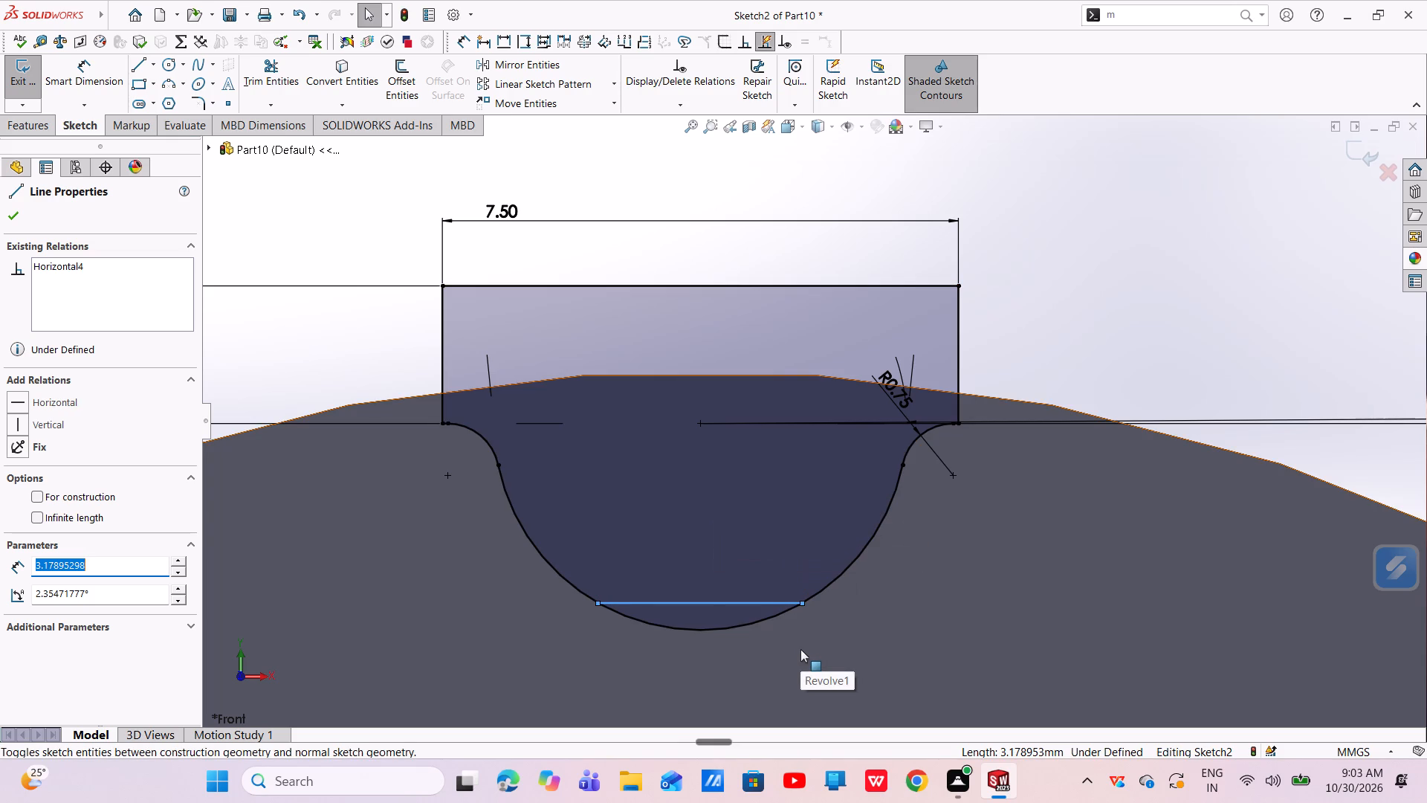
{"action": "key", "text": "Escape"}
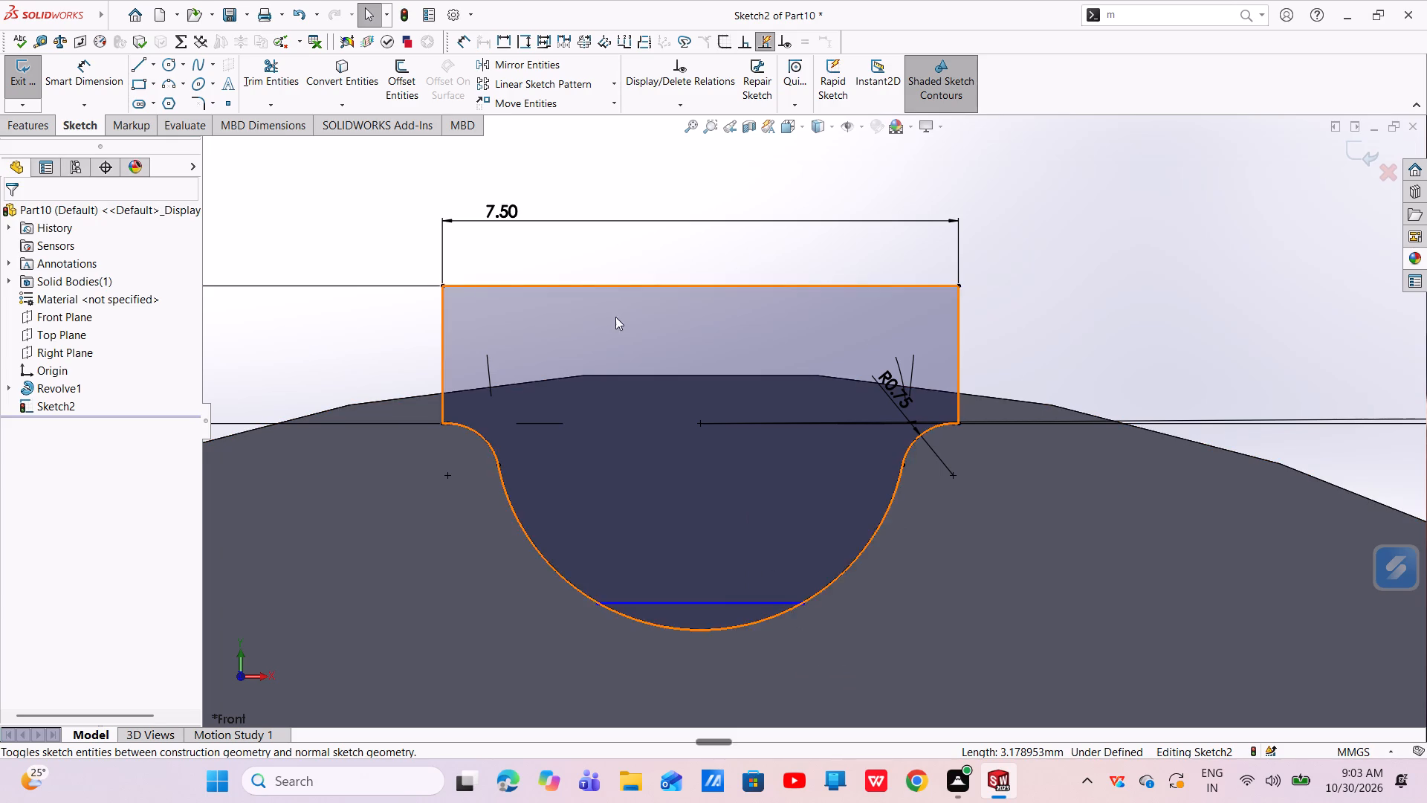
Dimension the distance from the arc's center point to the lower horizontal line as 2.75 mm.
{"action": "left_click", "coordinate": [85, 90]}
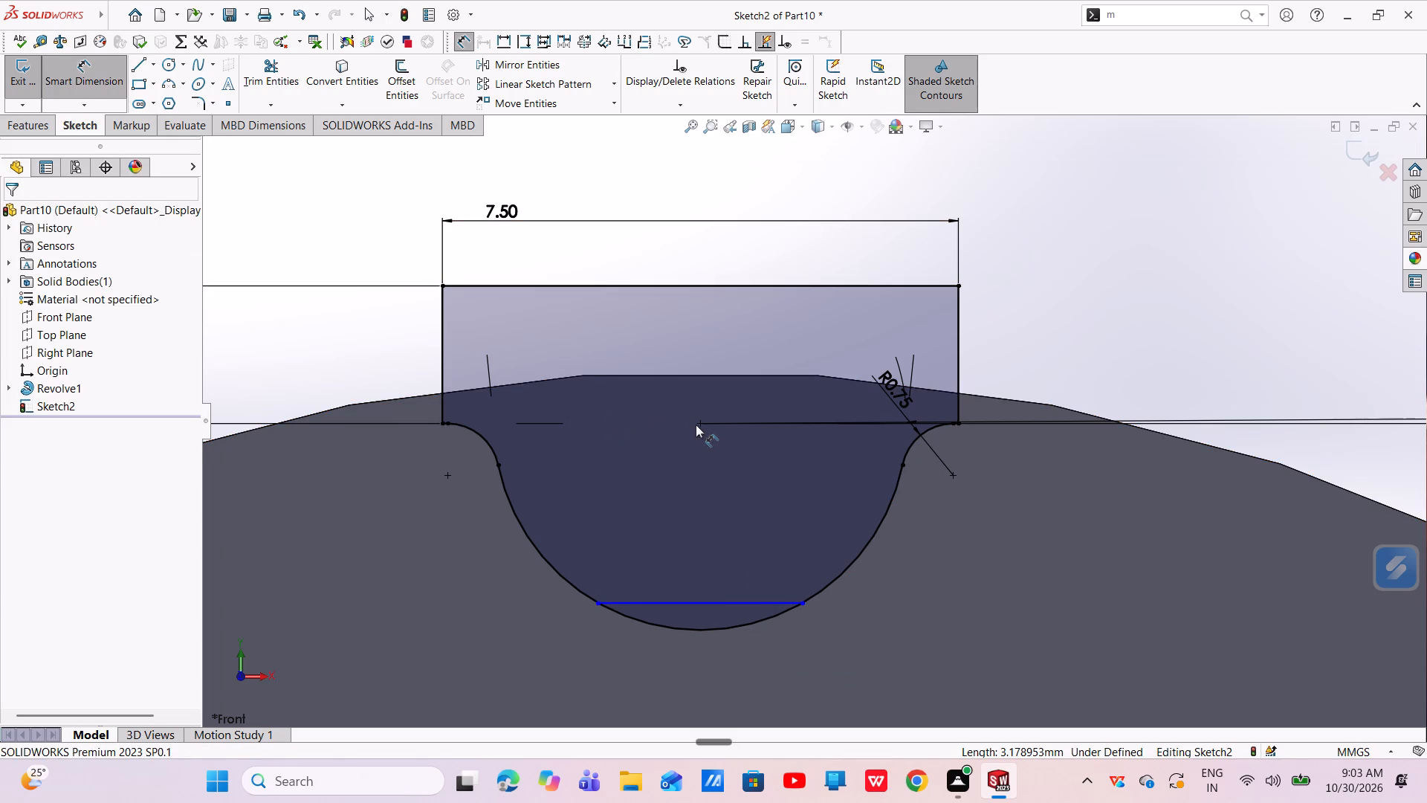
{"action": "left_click", "coordinate": [699, 422]}
{"action": "left_click", "coordinate": [725, 600]}
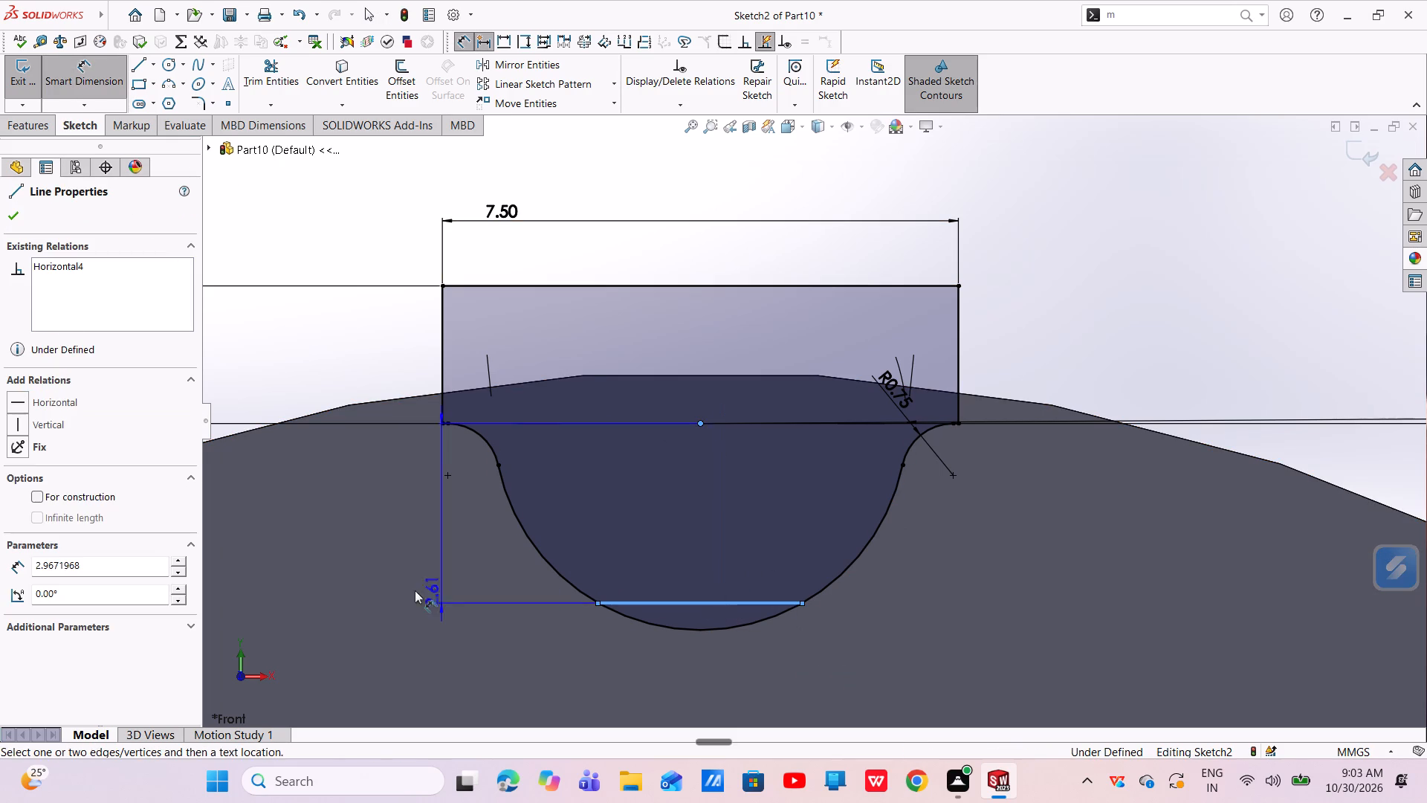
{"action": "left_click", "coordinate": [410, 570]}
{"action": "key", "text": "BackSpace"}
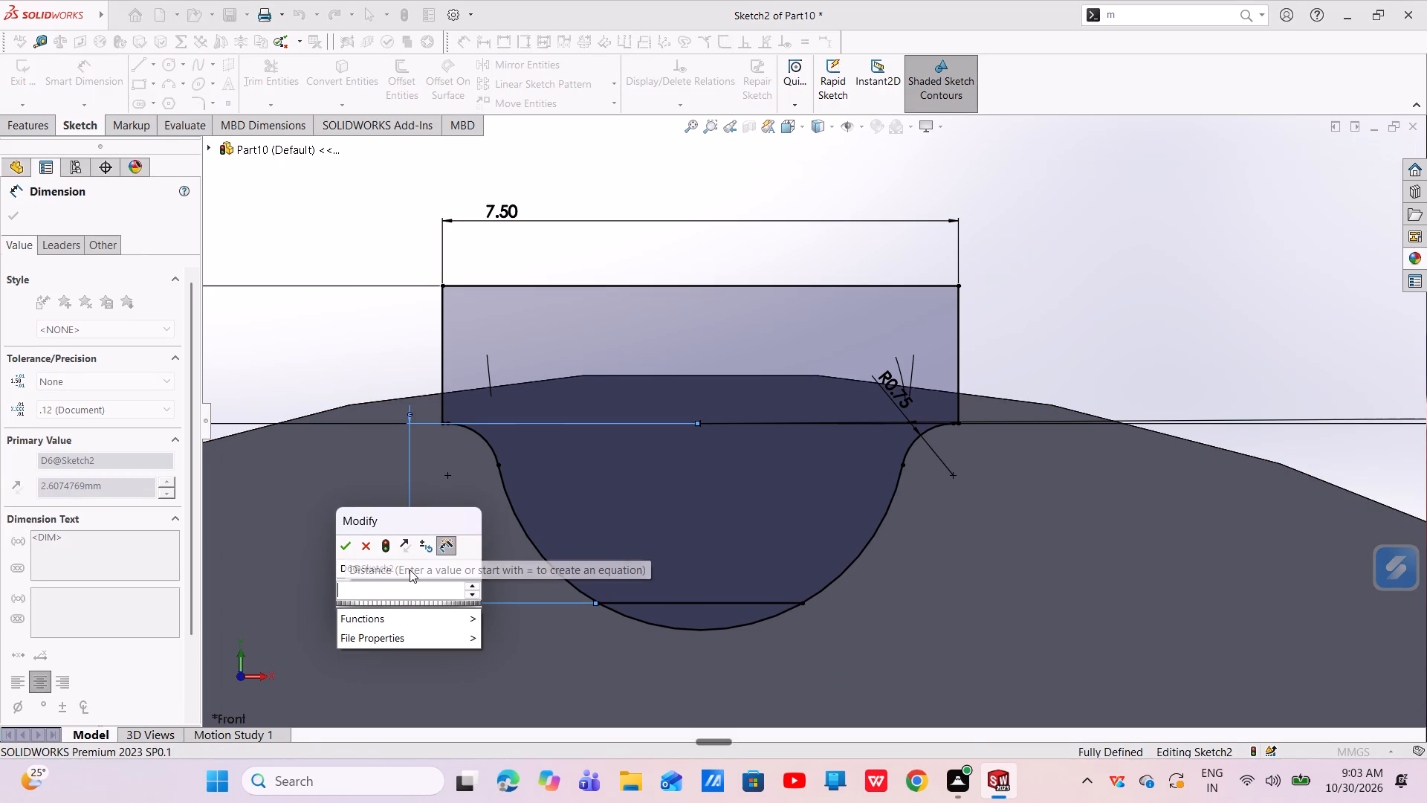
{"action": "type", "text": "2.75"}
{"action": "key", "text": "Return"}
{"action": "key", "text": "Escape"}
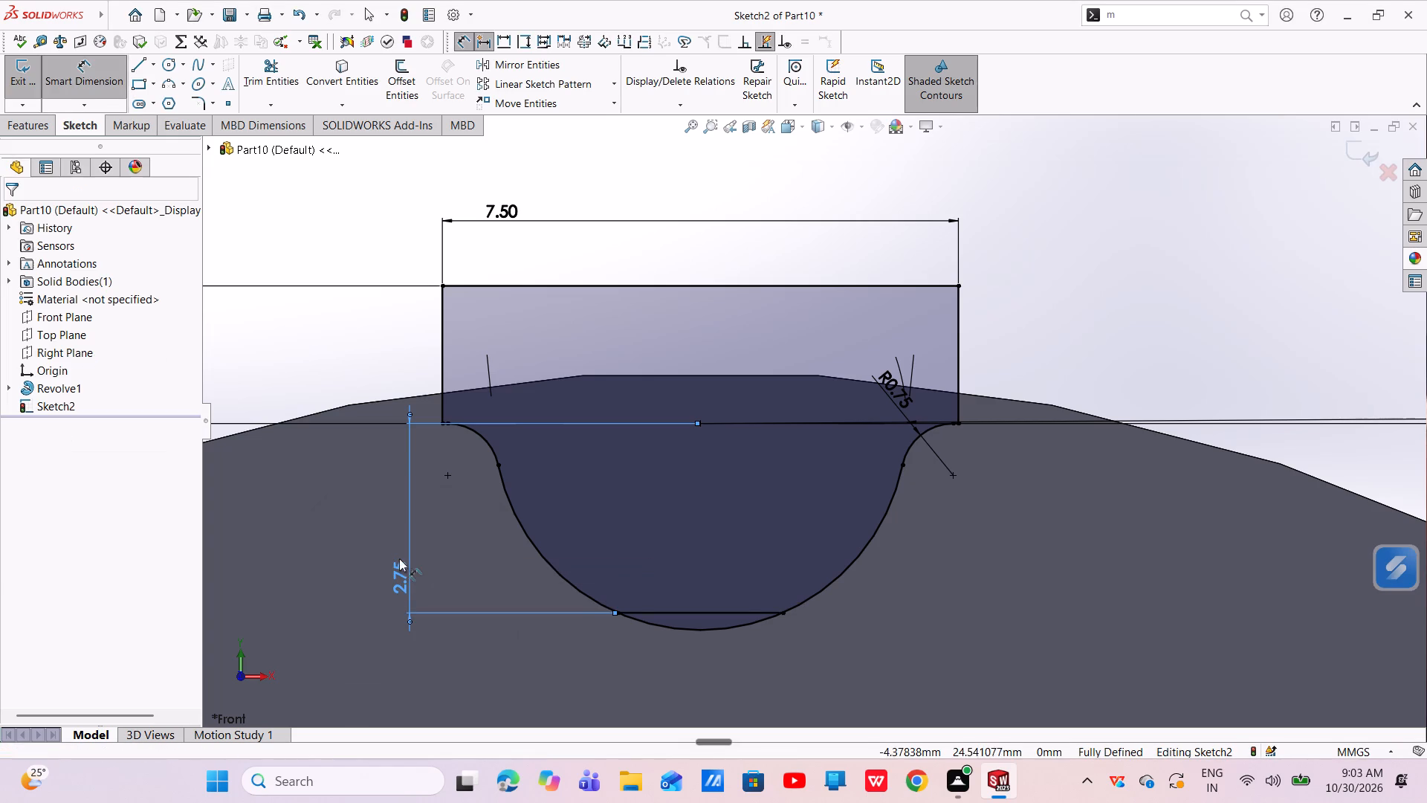
{"action": "key", "text": "Escape"}
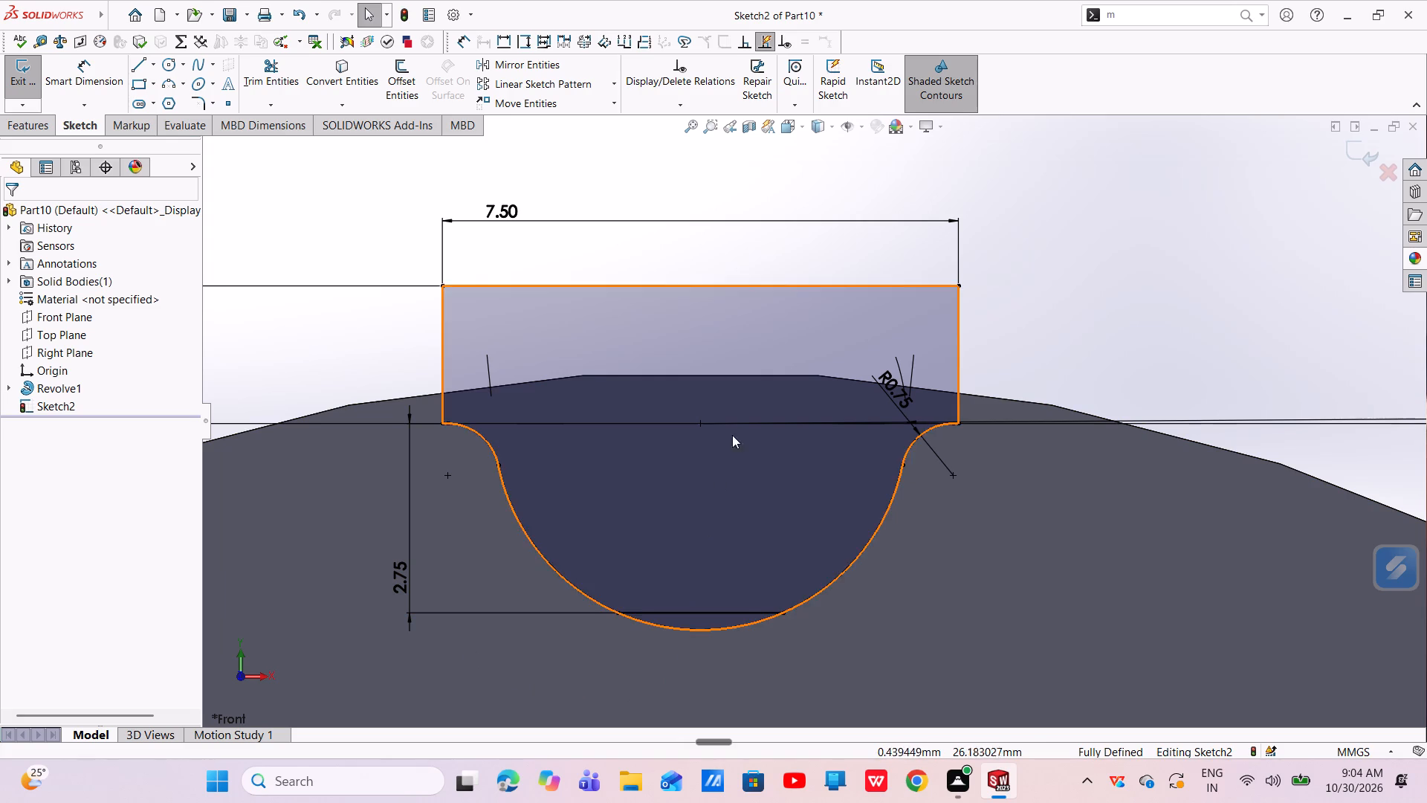
Trim away the arc segment below the lower horizontal line to give the notch a flat bottom.
{"action": "left_click", "coordinate": [262, 74]}
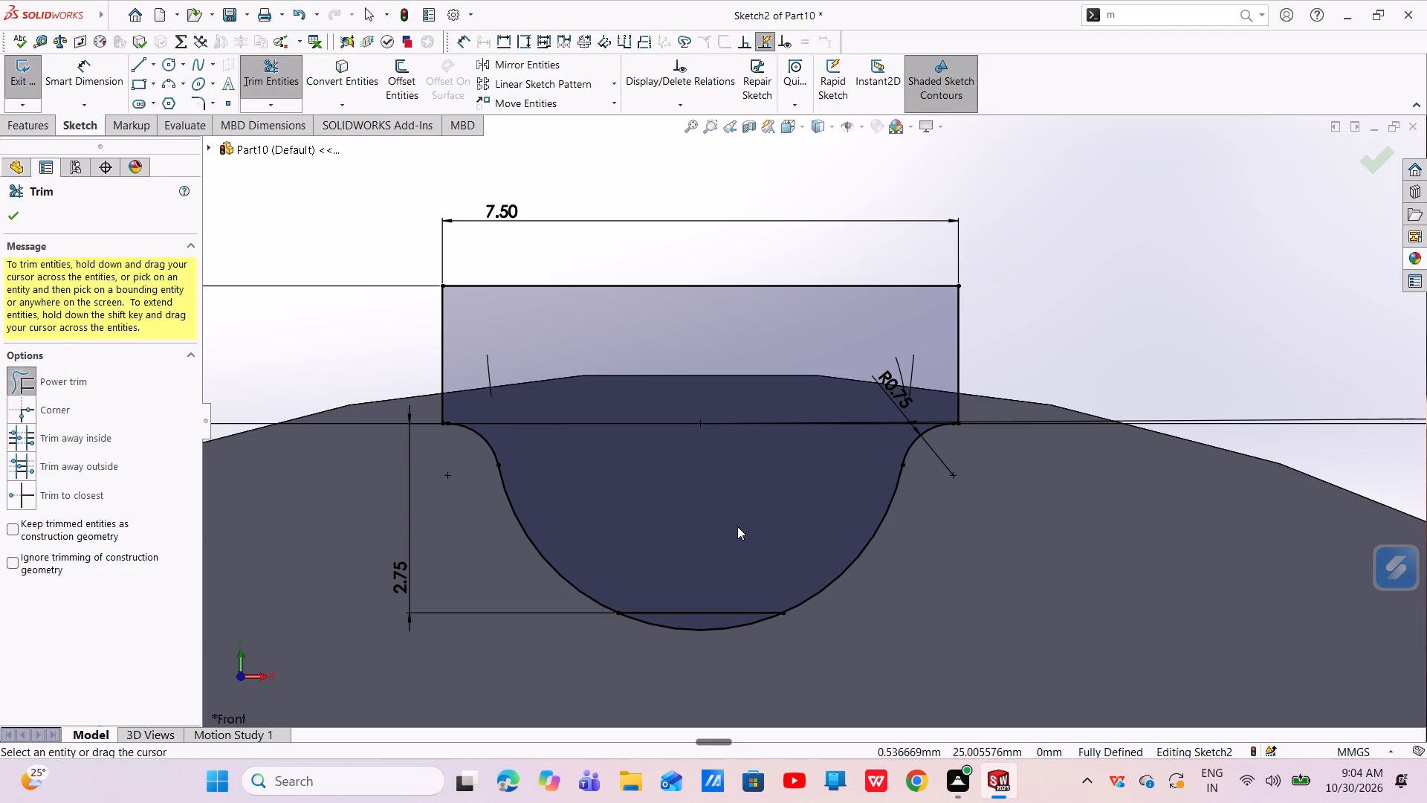
{"action": "left_click_drag", "start_coordinate": [684, 658], "coordinate": [705, 626]}
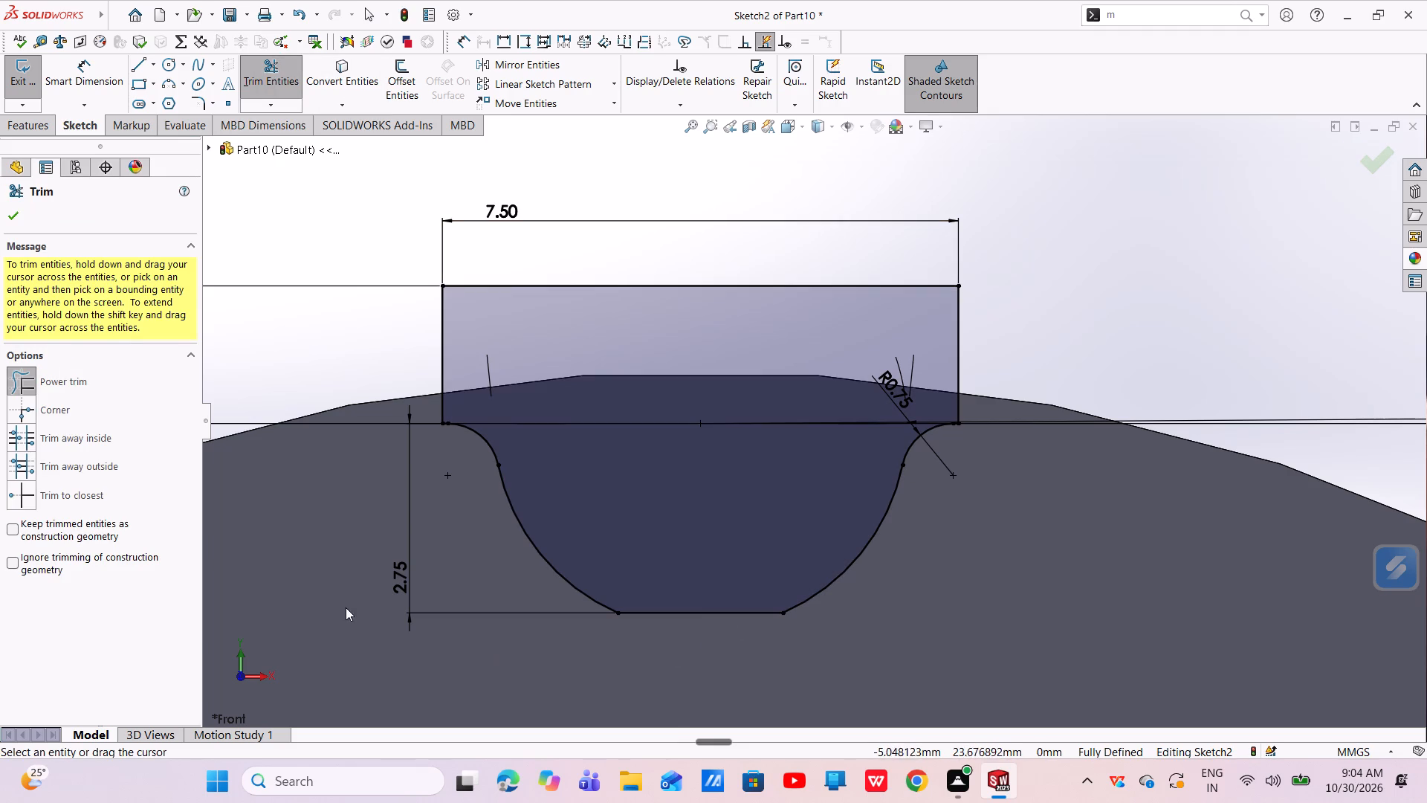
{"action": "left_click", "coordinate": [16, 212]}
Cut-extrude the notch profile through the large cylinder with the Up To Next end condition.
{"action": "scroll", "coordinate": [601, 543], "scroll_direction": "up", "scroll_amount": 2}
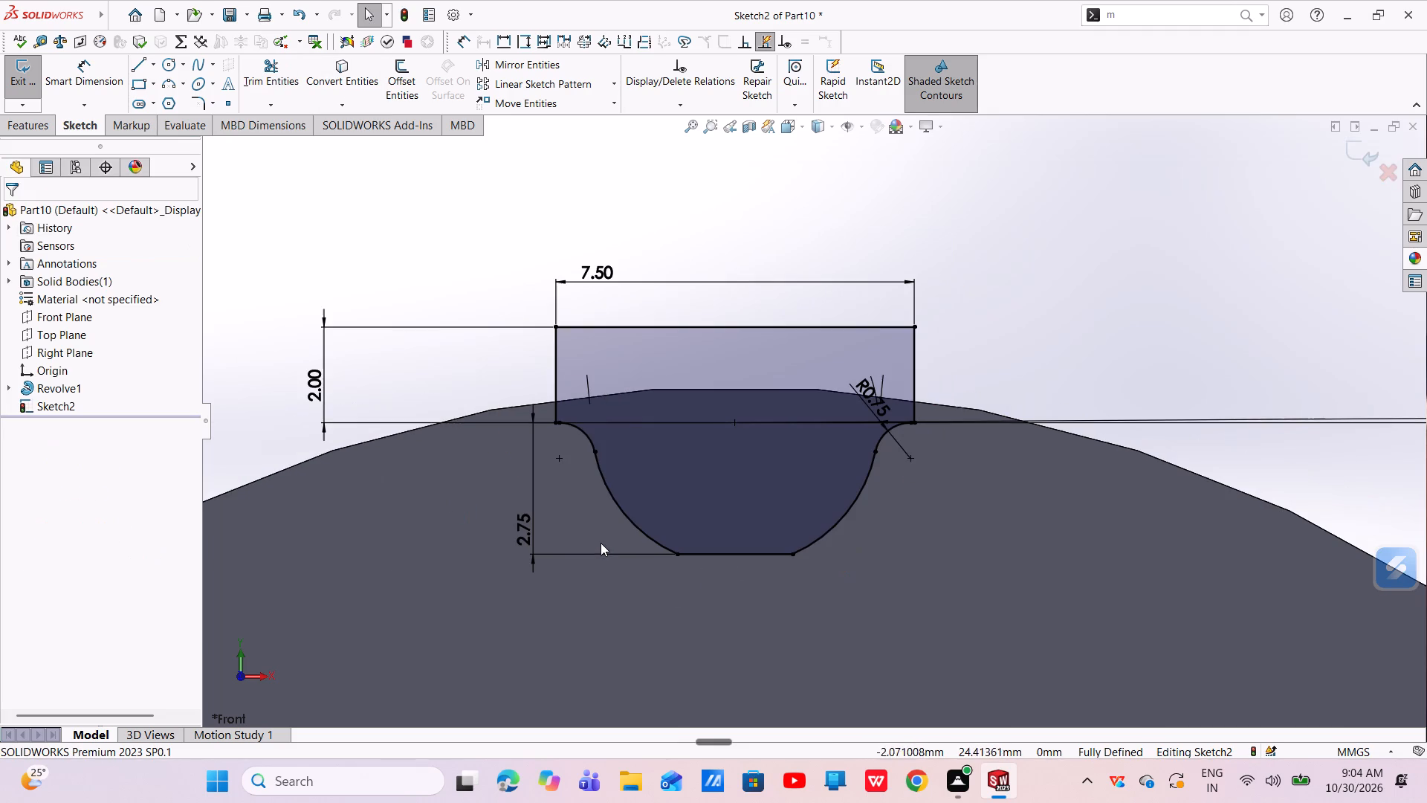
{"action": "left_click", "coordinate": [22, 132]}
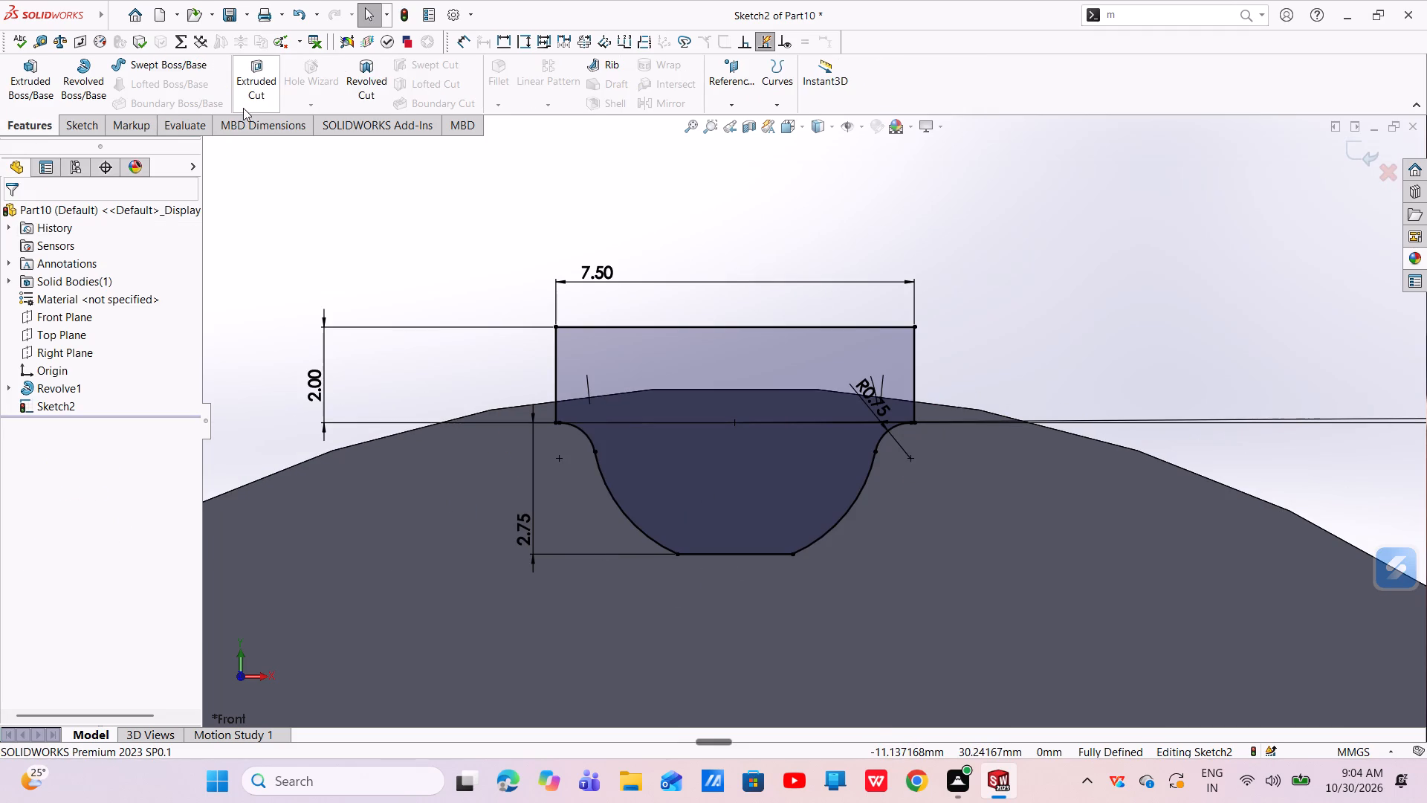
{"action": "left_click", "coordinate": [270, 91]}
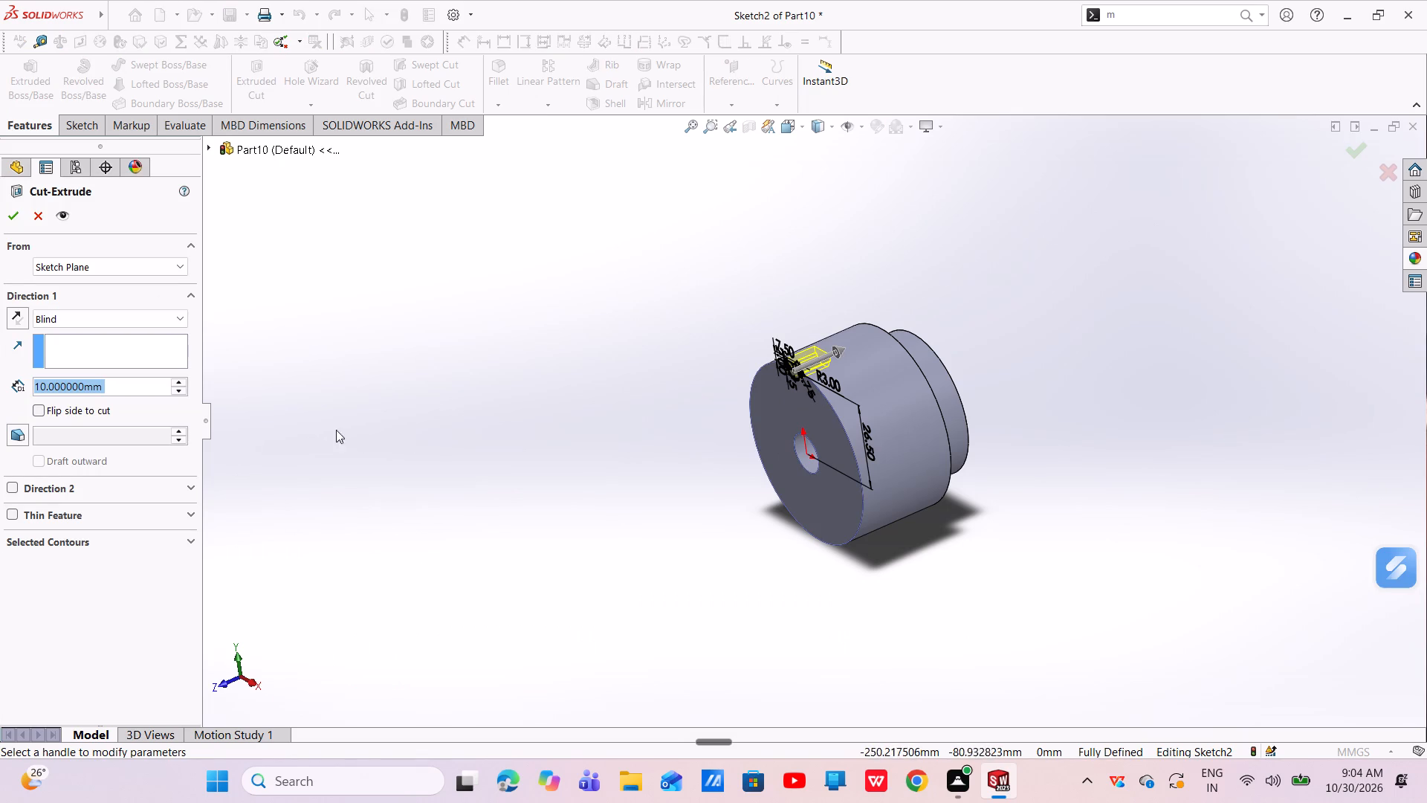
{"action": "left_click", "coordinate": [79, 321]}
{"action": "left_click", "coordinate": [111, 376]}
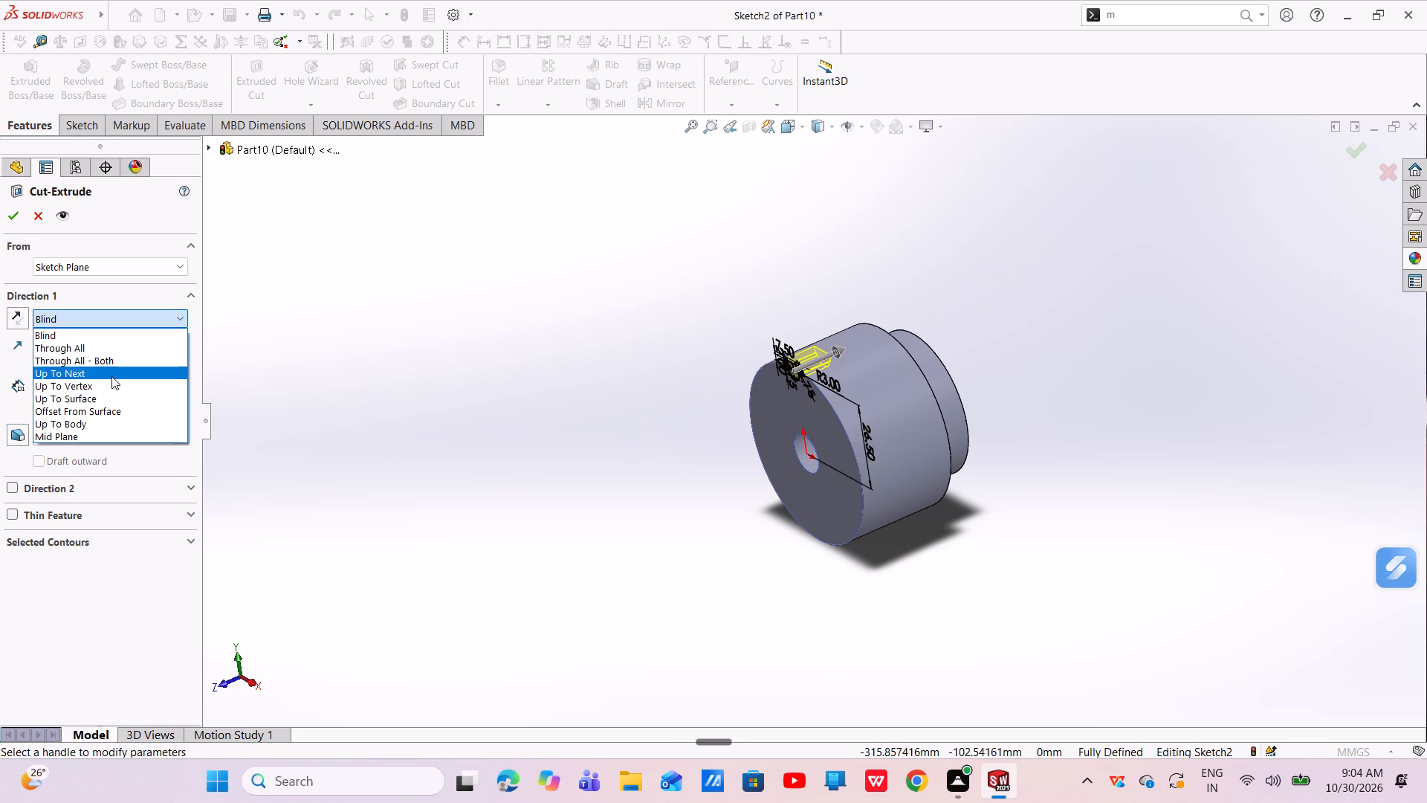
{"action": "left_click", "coordinate": [17, 212]}
Examine the notch cut along the rim of the large cylinder from several angles and up close.
{"action": "scroll", "coordinate": [858, 364], "scroll_direction": "down", "scroll_amount": 4}
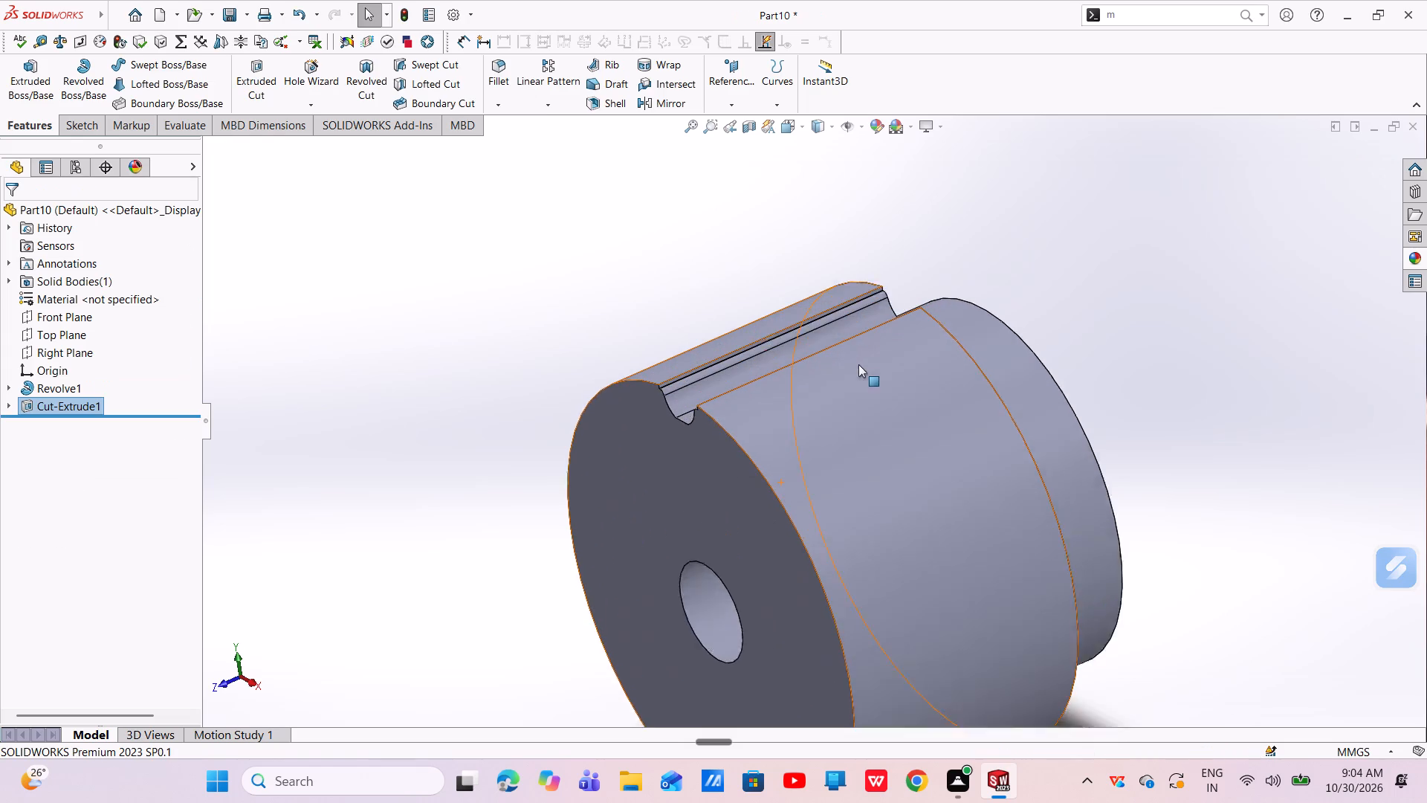
{"action": "scroll", "coordinate": [858, 364], "scroll_direction": "down", "scroll_amount": 2}
{"action": "middle_click_drag", "start_coordinate": [867, 399], "coordinate": [933, 312]}
{"action": "scroll", "coordinate": [668, 372], "scroll_direction": "down", "scroll_amount": 2}
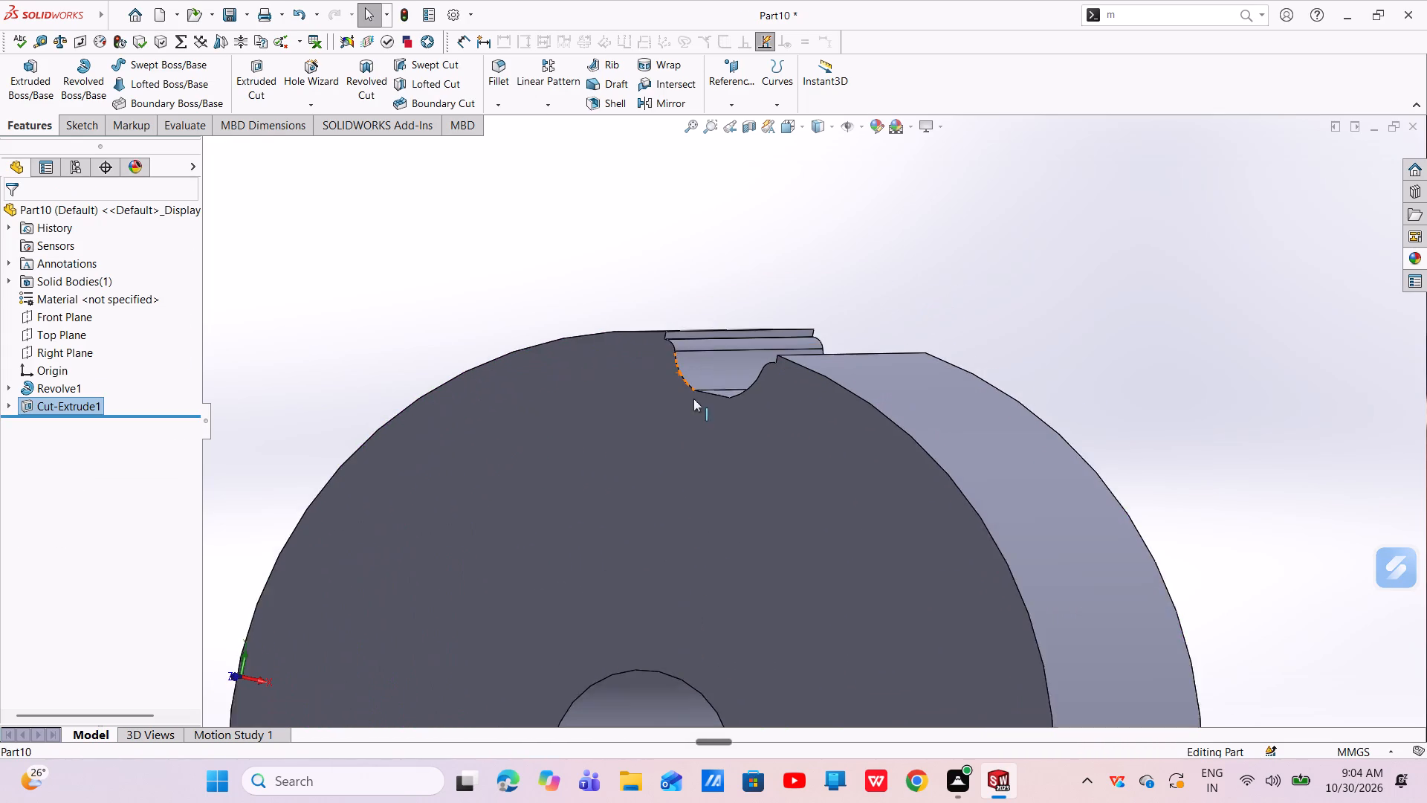
{"action": "scroll", "coordinate": [693, 399], "scroll_direction": "down", "scroll_amount": 2}
{"action": "scroll", "coordinate": [775, 390], "scroll_direction": "down", "scroll_amount": 5}
{"action": "scroll", "coordinate": [737, 443], "scroll_direction": "up", "scroll_amount": 3}
{"action": "middle_click_drag", "start_coordinate": [713, 428], "coordinate": [720, 481]}
{"action": "scroll", "coordinate": [714, 429], "scroll_direction": "down", "scroll_amount": 1}
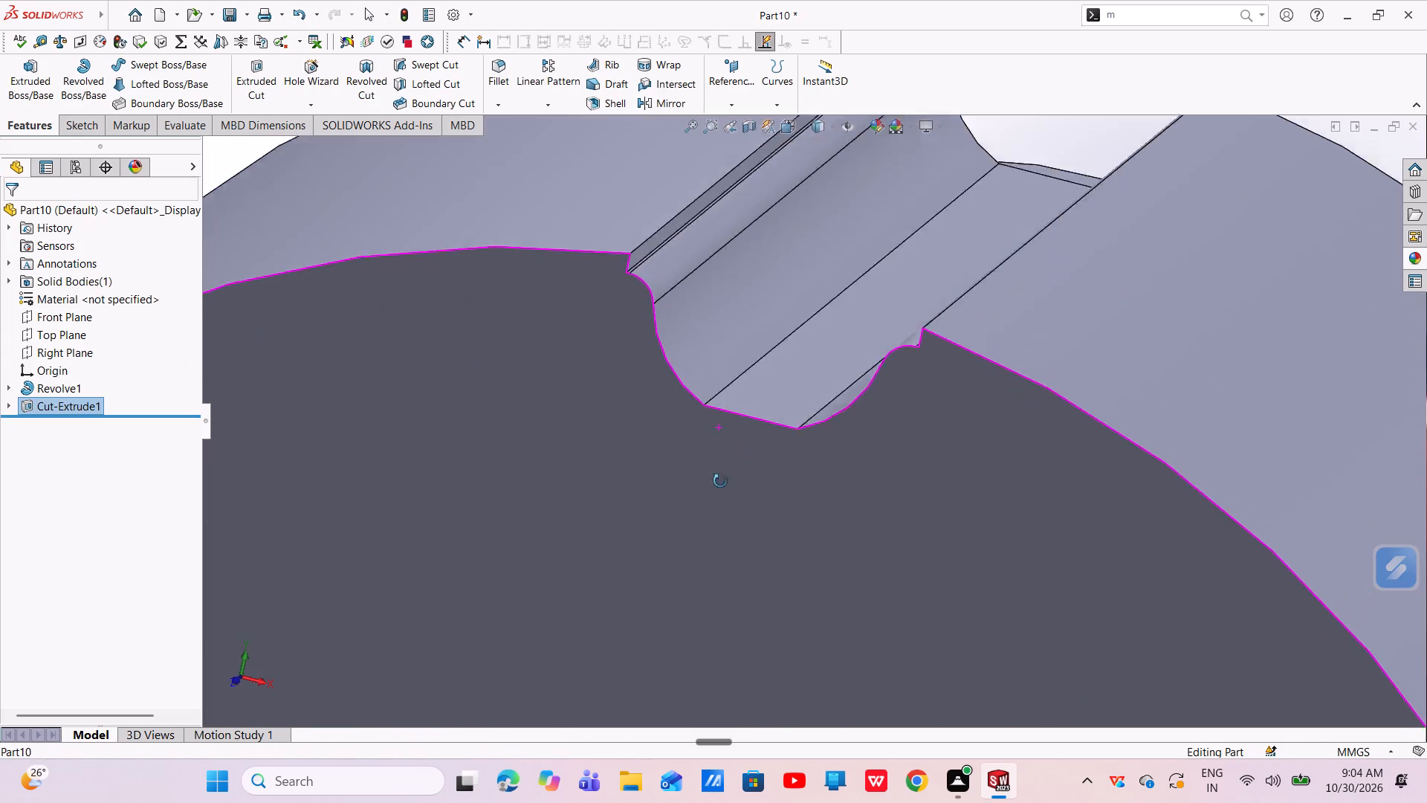
{"action": "middle_click_drag", "start_coordinate": [720, 481], "coordinate": [718, 520]}
{"action": "scroll", "coordinate": [749, 435], "scroll_direction": "up", "scroll_amount": 9}
{"action": "middle_click_drag", "start_coordinate": [786, 445], "coordinate": [733, 426]}
{"action": "scroll", "coordinate": [783, 442], "scroll_direction": "up", "scroll_amount": 1}
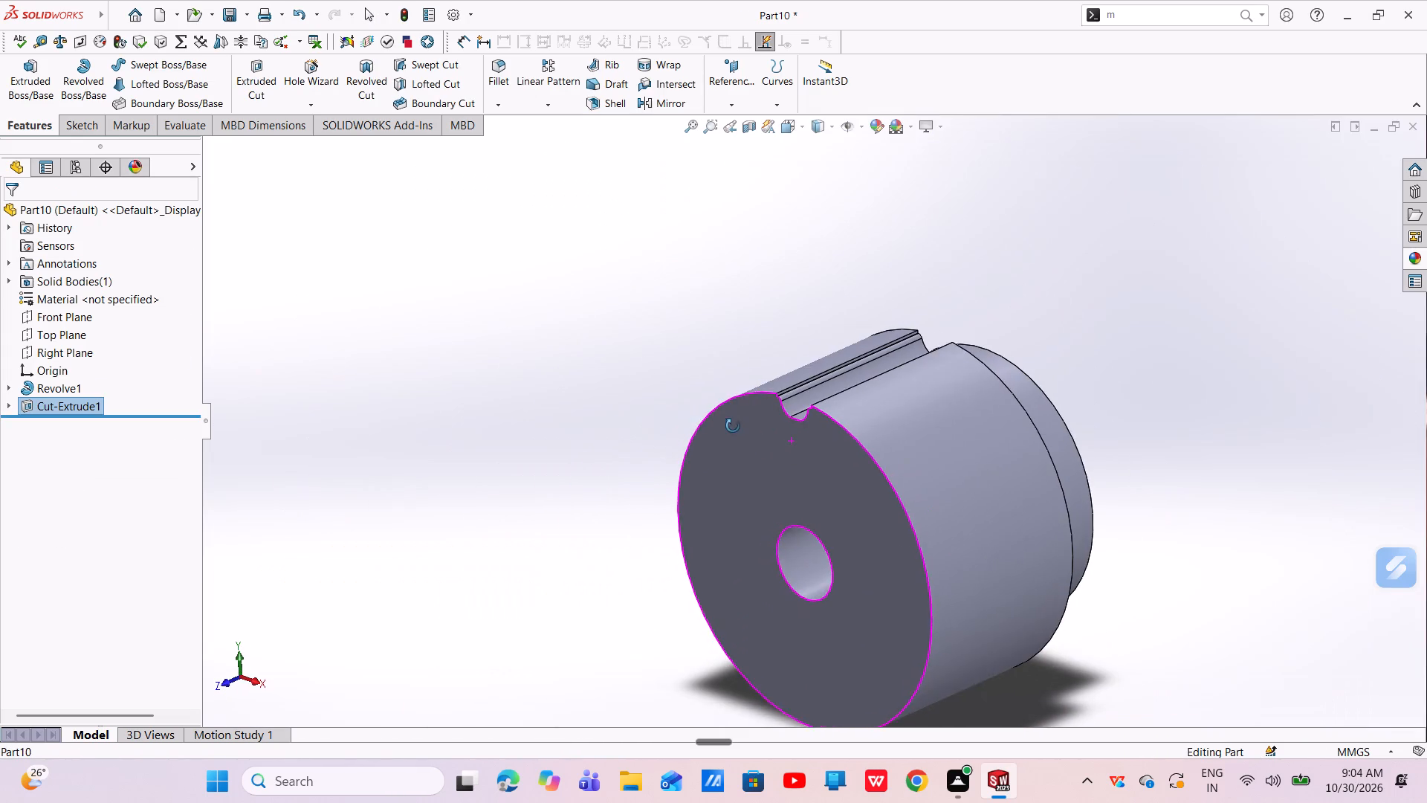
{"action": "middle_click_drag", "start_coordinate": [733, 426], "coordinate": [734, 433]}
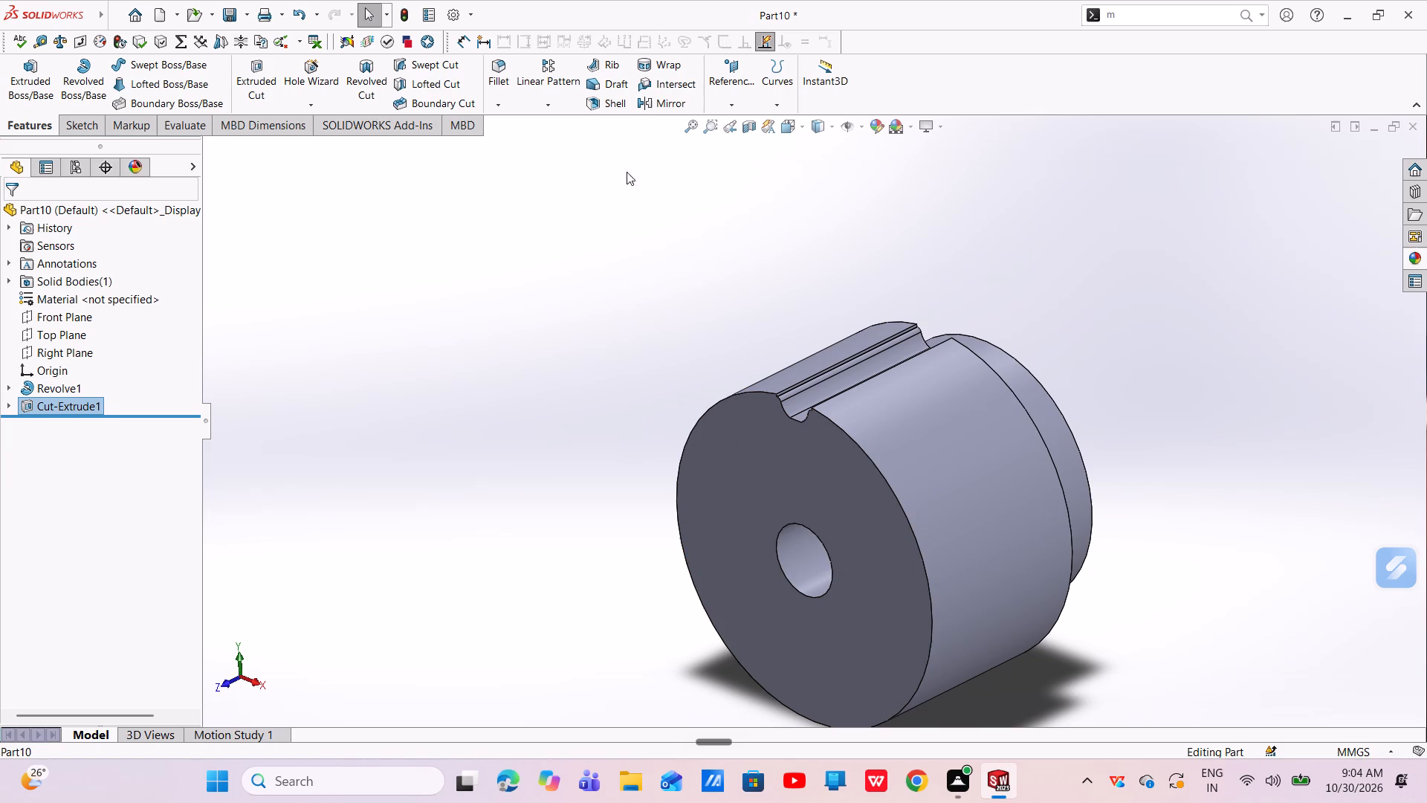
Circular-pattern the notch cut around the bore edge with 20 equally spaced instances over 360 degrees.
{"action": "left_click", "coordinate": [563, 102]}
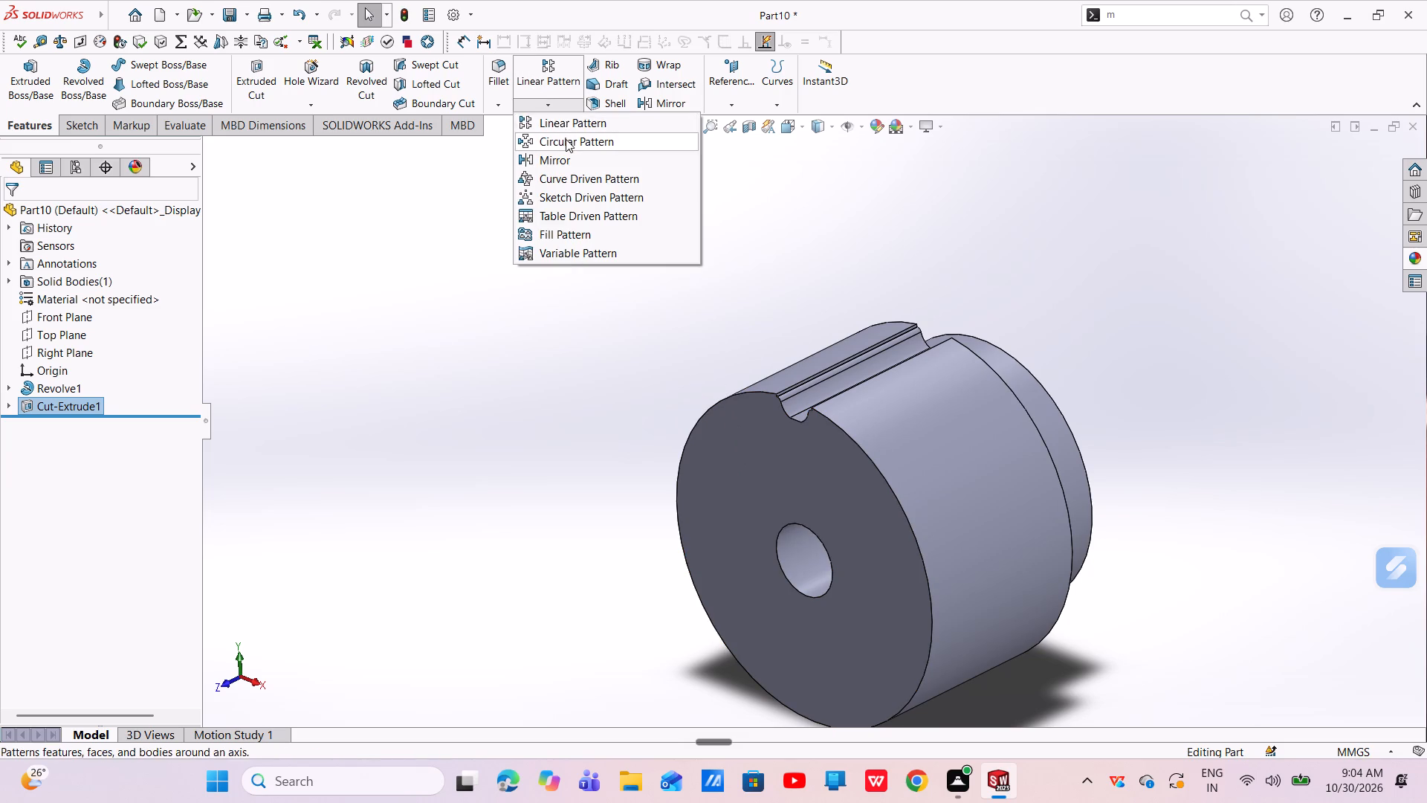
{"action": "left_click", "coordinate": [566, 139]}
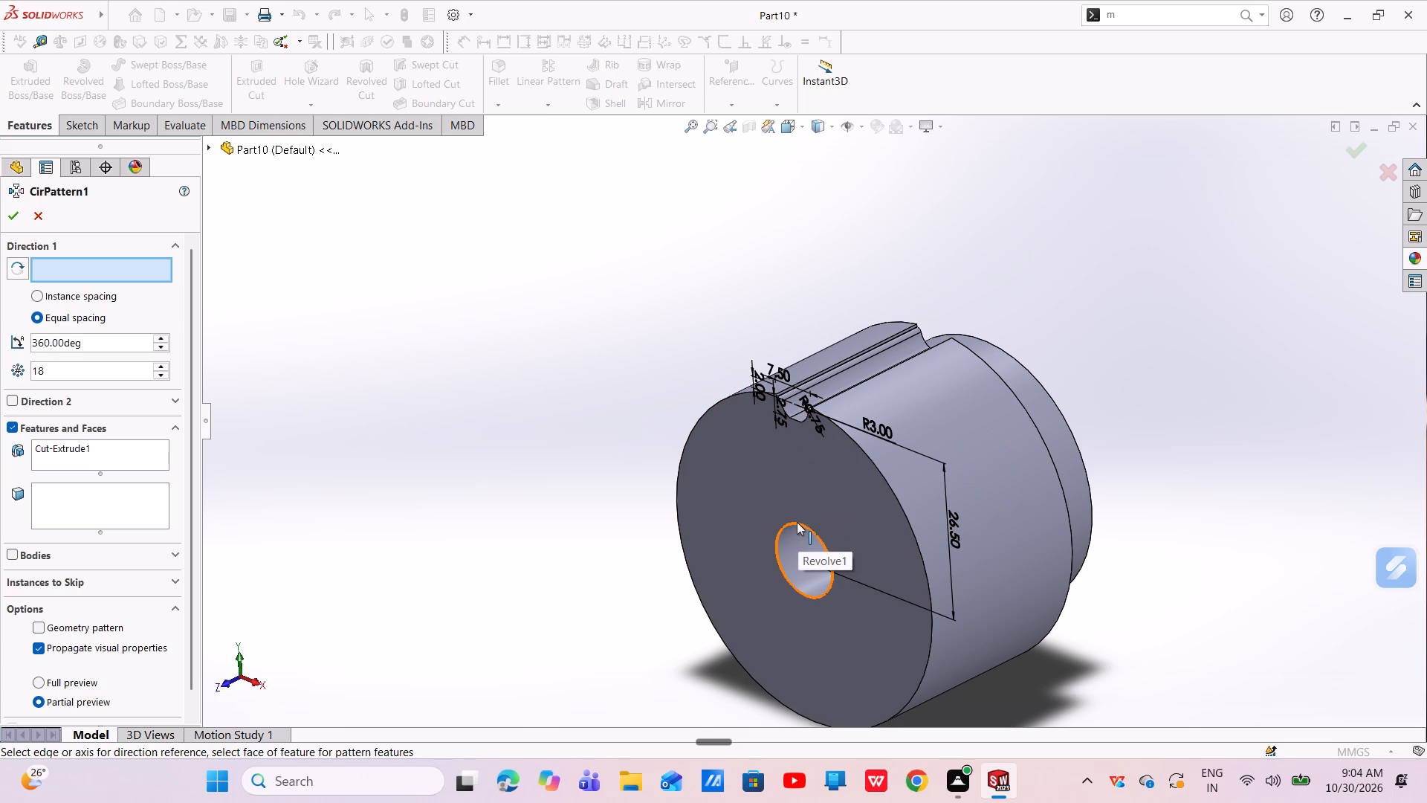
{"action": "left_click", "coordinate": [796, 522]}
{"action": "middle_click_drag", "start_coordinate": [801, 517], "coordinate": [873, 496]}
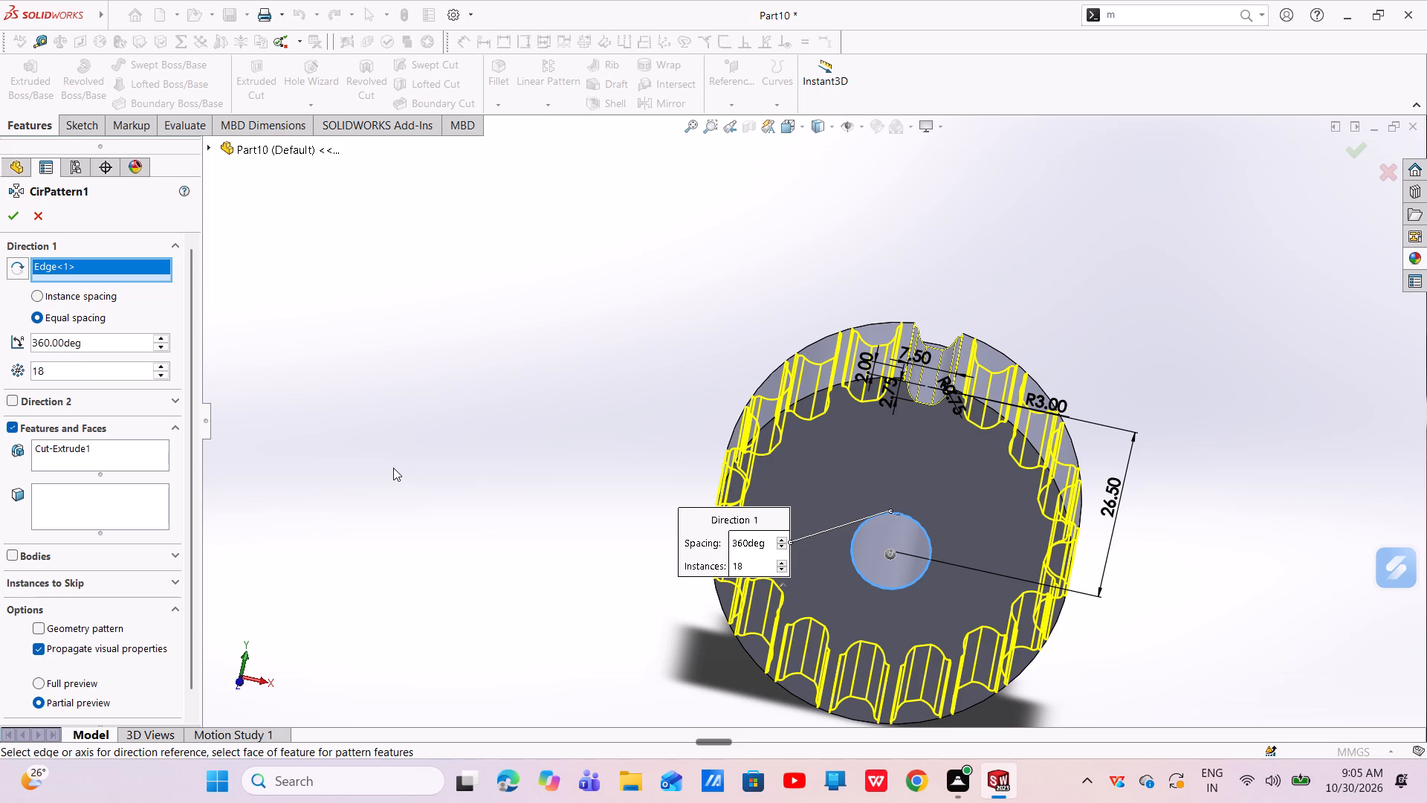
{"action": "left_click", "coordinate": [163, 363]}
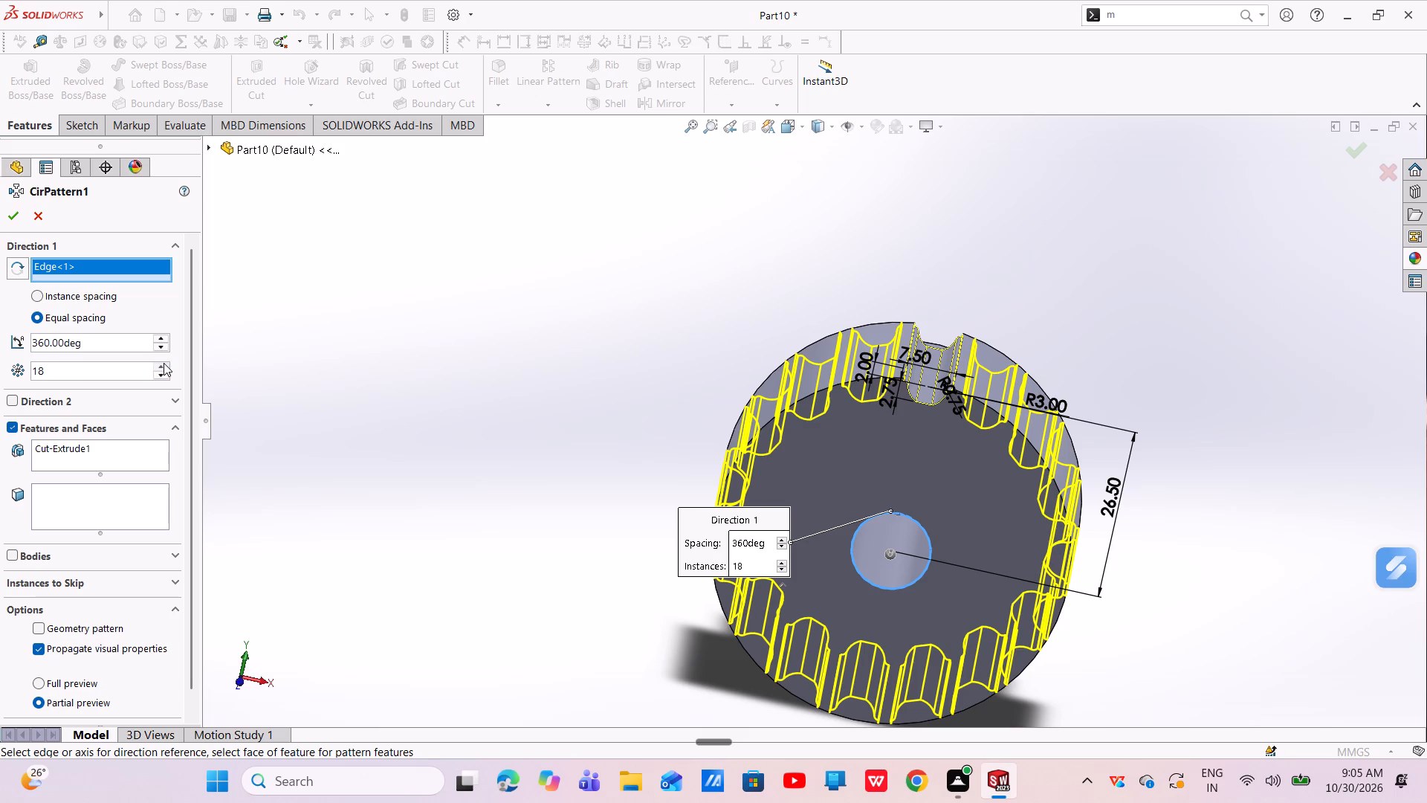
{"action": "left_click", "coordinate": [164, 363]}
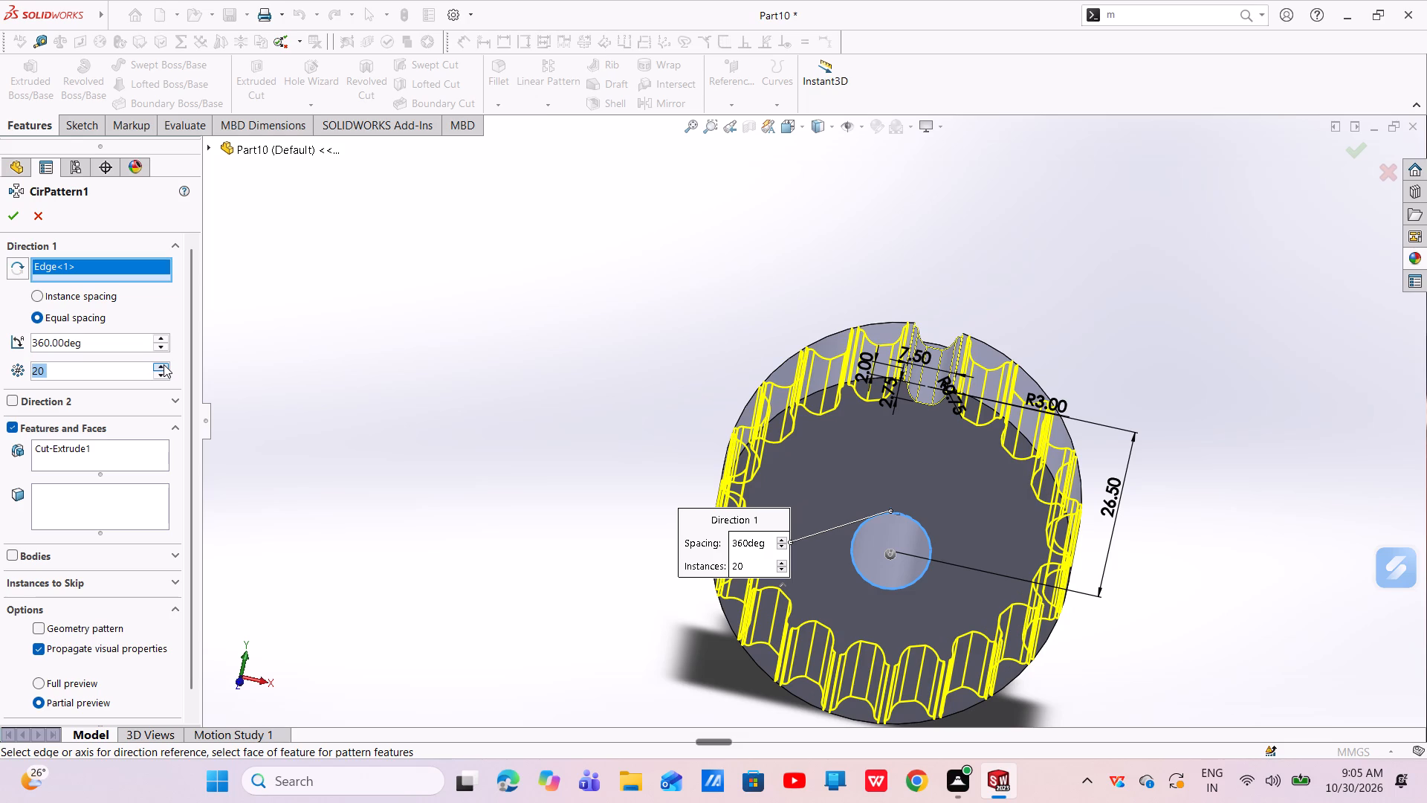
{"action": "left_click", "coordinate": [10, 214]}
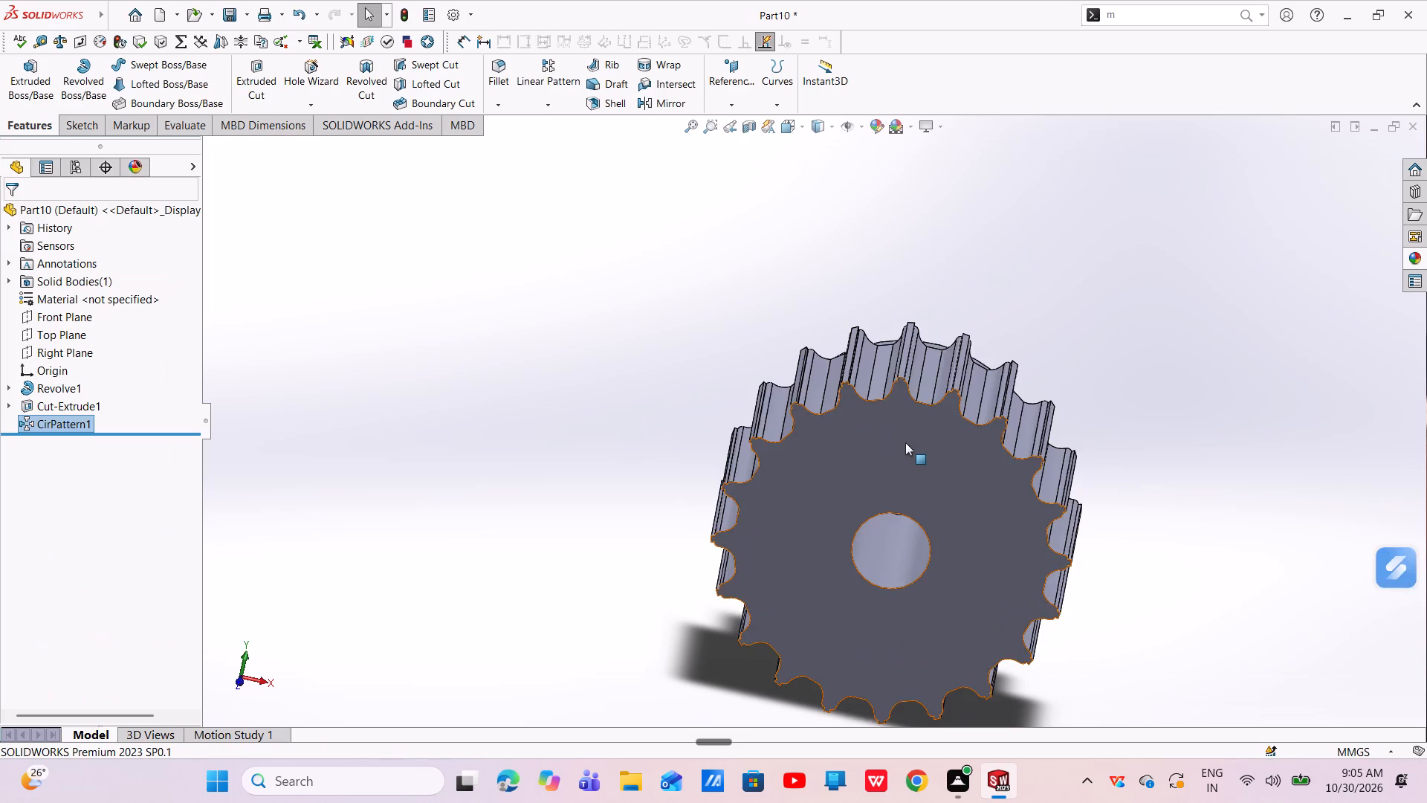
Start a sketch on the Right Plane and draw a vertical centerline about 22 mm long down from the midpoint of the large cylinder's top edge.
{"action": "scroll", "coordinate": [905, 442], "scroll_direction": "down", "scroll_amount": 6}
{"action": "scroll", "coordinate": [905, 442], "scroll_direction": "up", "scroll_amount": 4}
{"action": "middle_click_drag", "start_coordinate": [901, 441], "coordinate": [915, 502]}
{"action": "scroll", "coordinate": [915, 502], "scroll_direction": "up", "scroll_amount": 4}
{"action": "scroll", "coordinate": [857, 436], "scroll_direction": "down", "scroll_amount": 4}
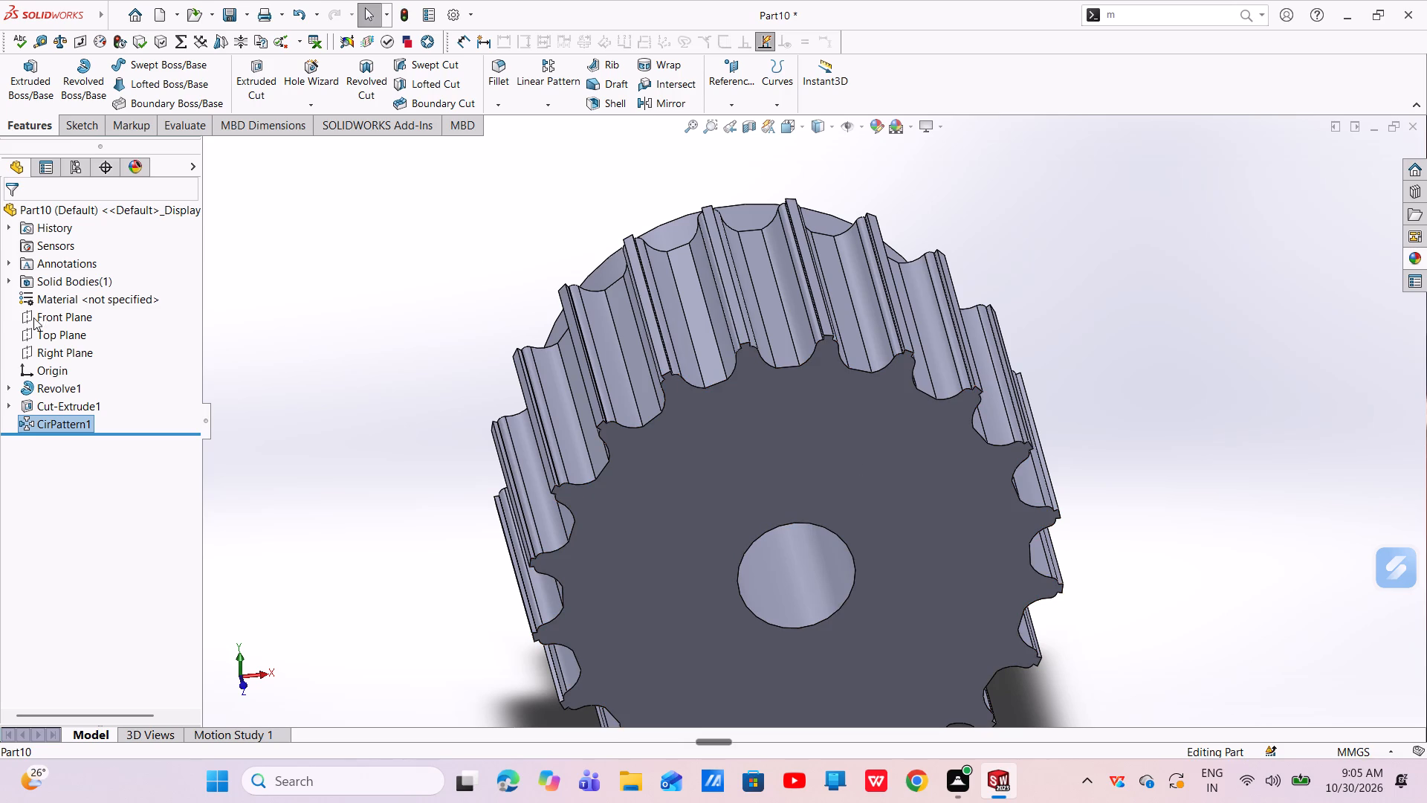
{"action": "left_click", "coordinate": [53, 349]}
{"action": "left_click", "coordinate": [62, 323]}
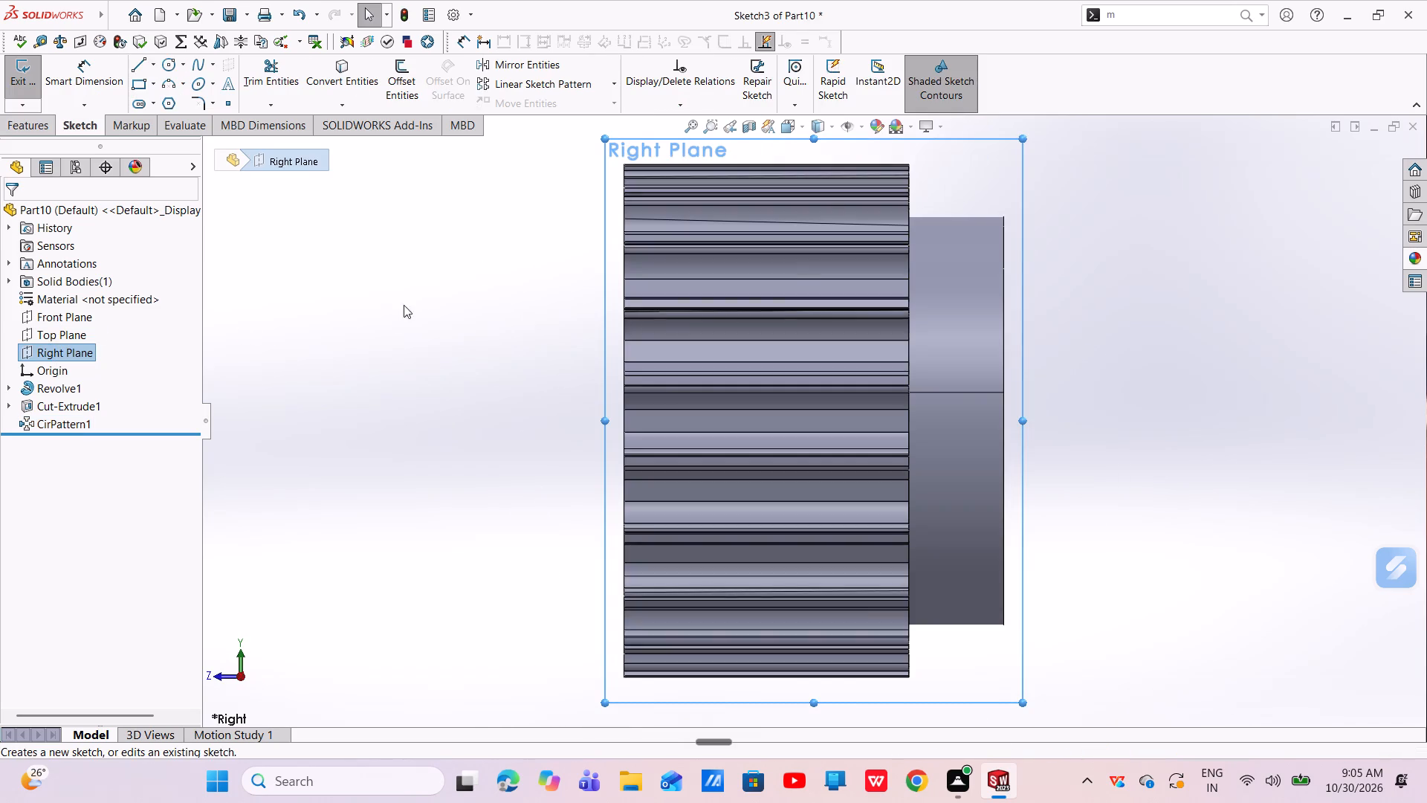
{"action": "left_click", "coordinate": [150, 70]}
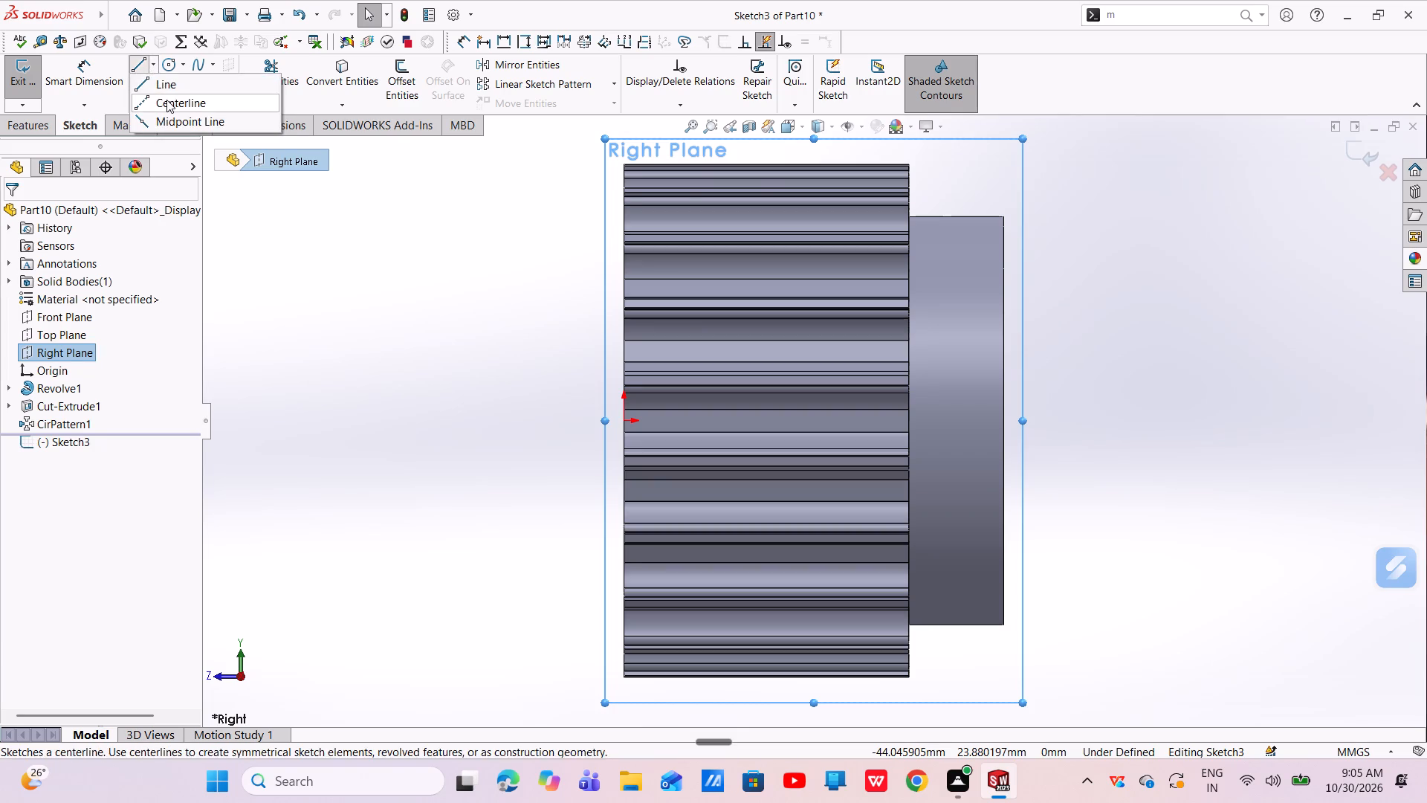
{"action": "left_click", "coordinate": [166, 100]}
{"action": "scroll", "coordinate": [757, 174], "scroll_direction": "down", "scroll_amount": 4}
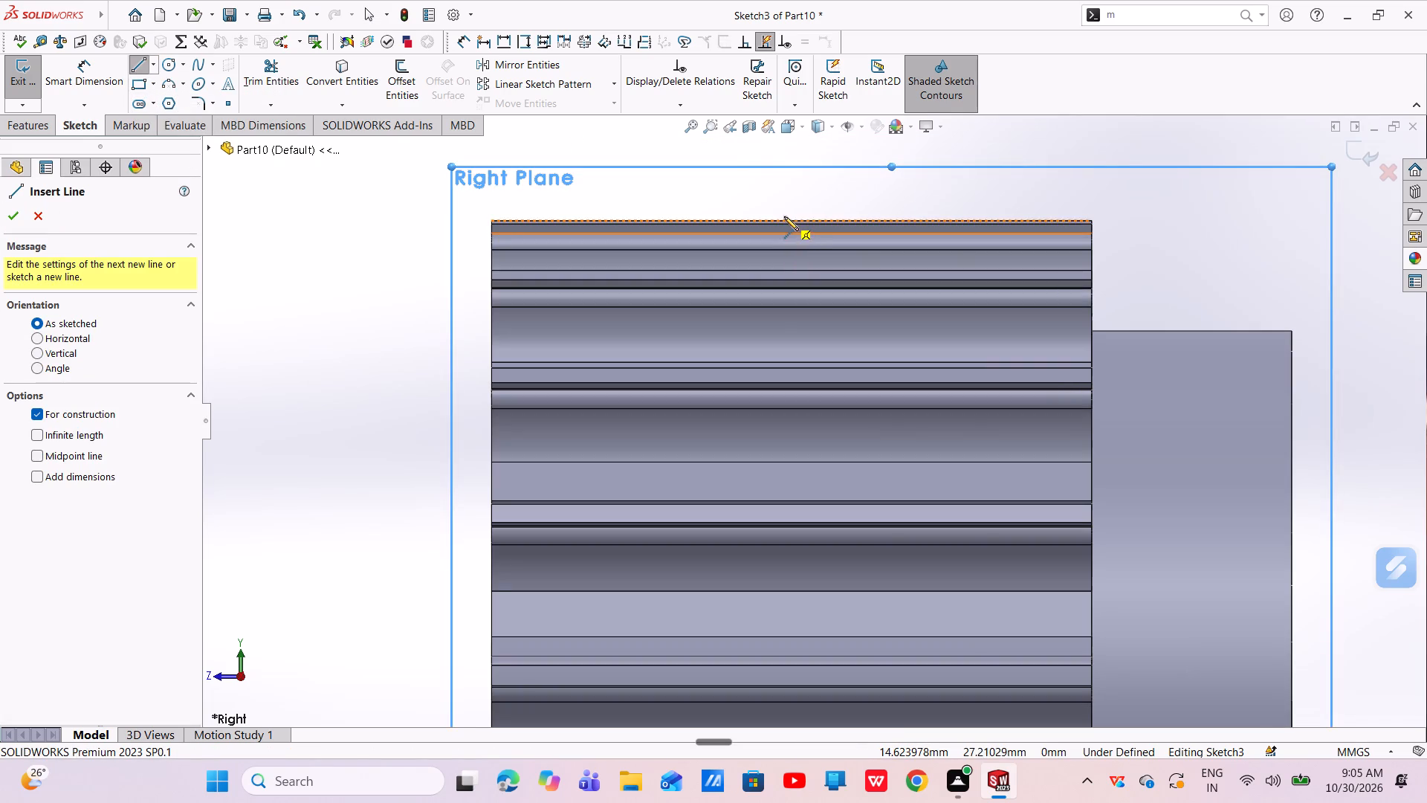
{"action": "left_click", "coordinate": [789, 221]}
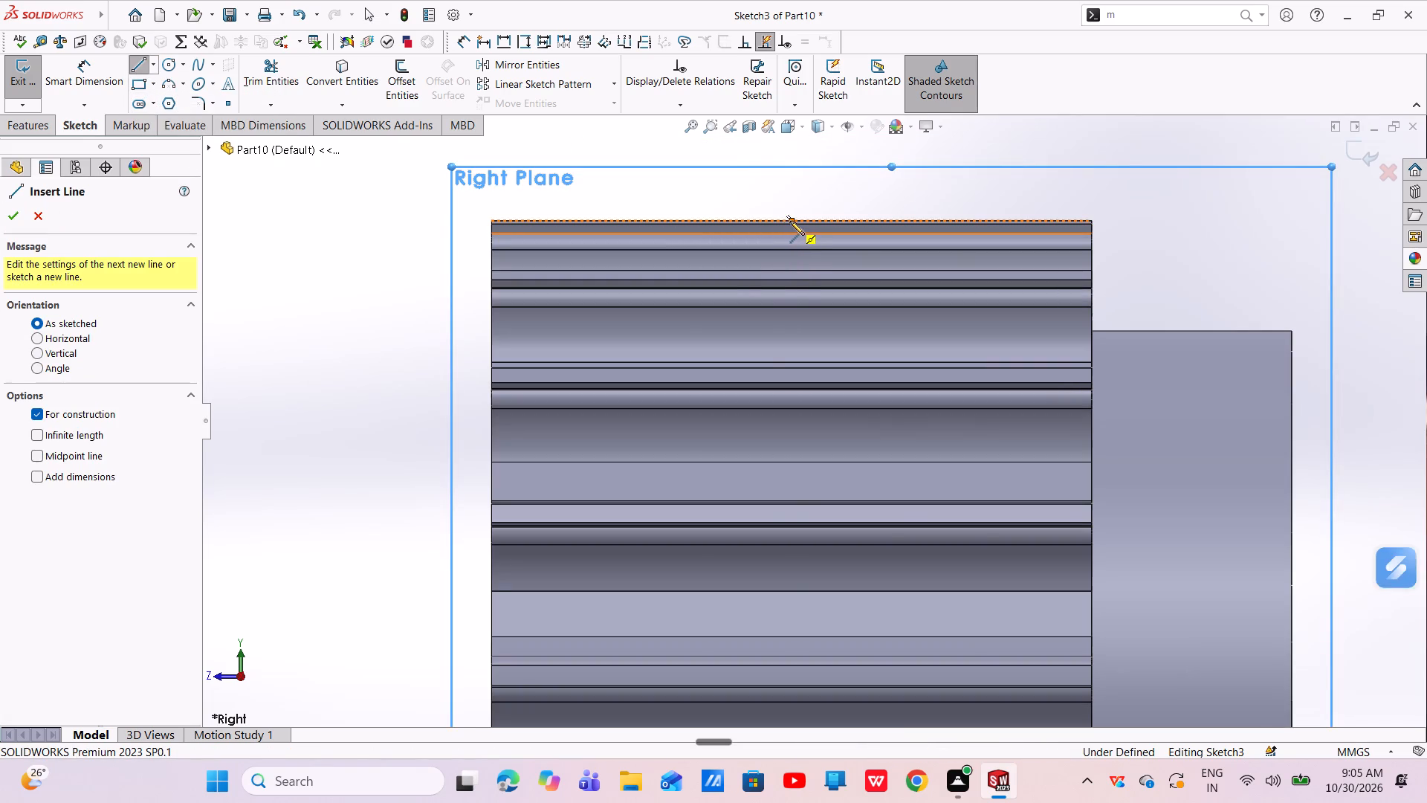
{"action": "left_click", "coordinate": [791, 661]}
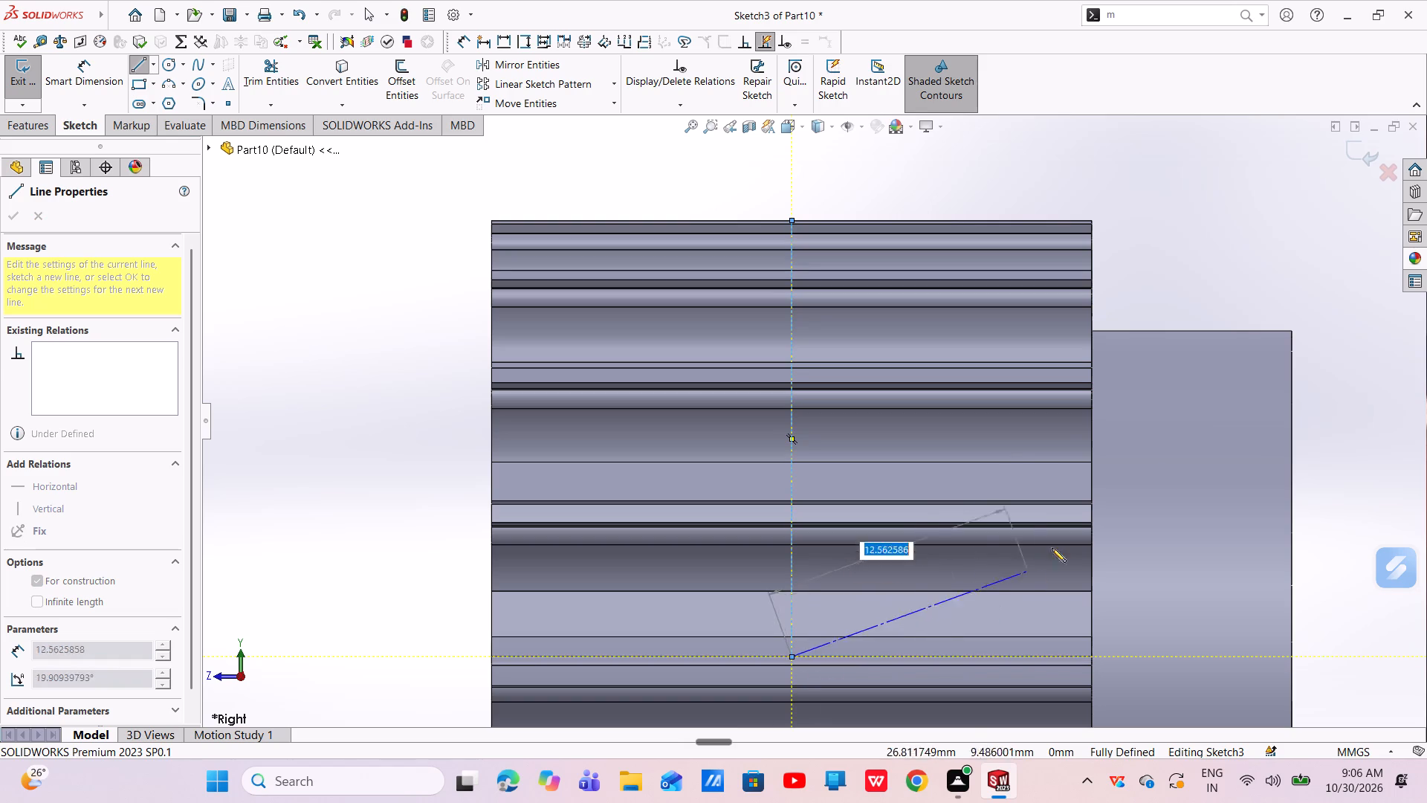
{"action": "right_click", "coordinate": [998, 535]}
{"action": "left_click", "coordinate": [1023, 545]}
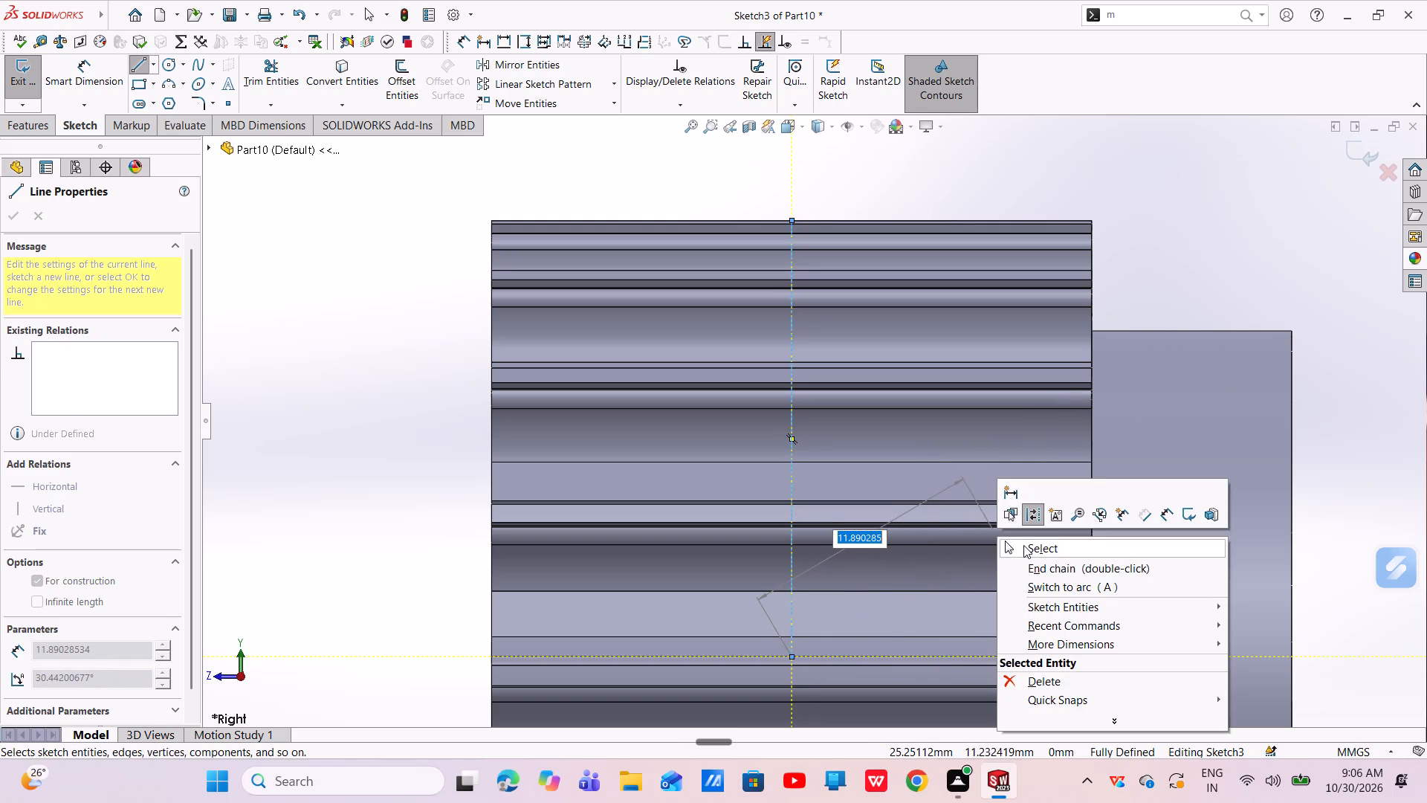
Sketch a closed bent flange profile of lines from the step corner between the cylinders, rising past the rim and slanting outward over the small cylinder.
{"action": "left_click", "coordinate": [140, 66]}
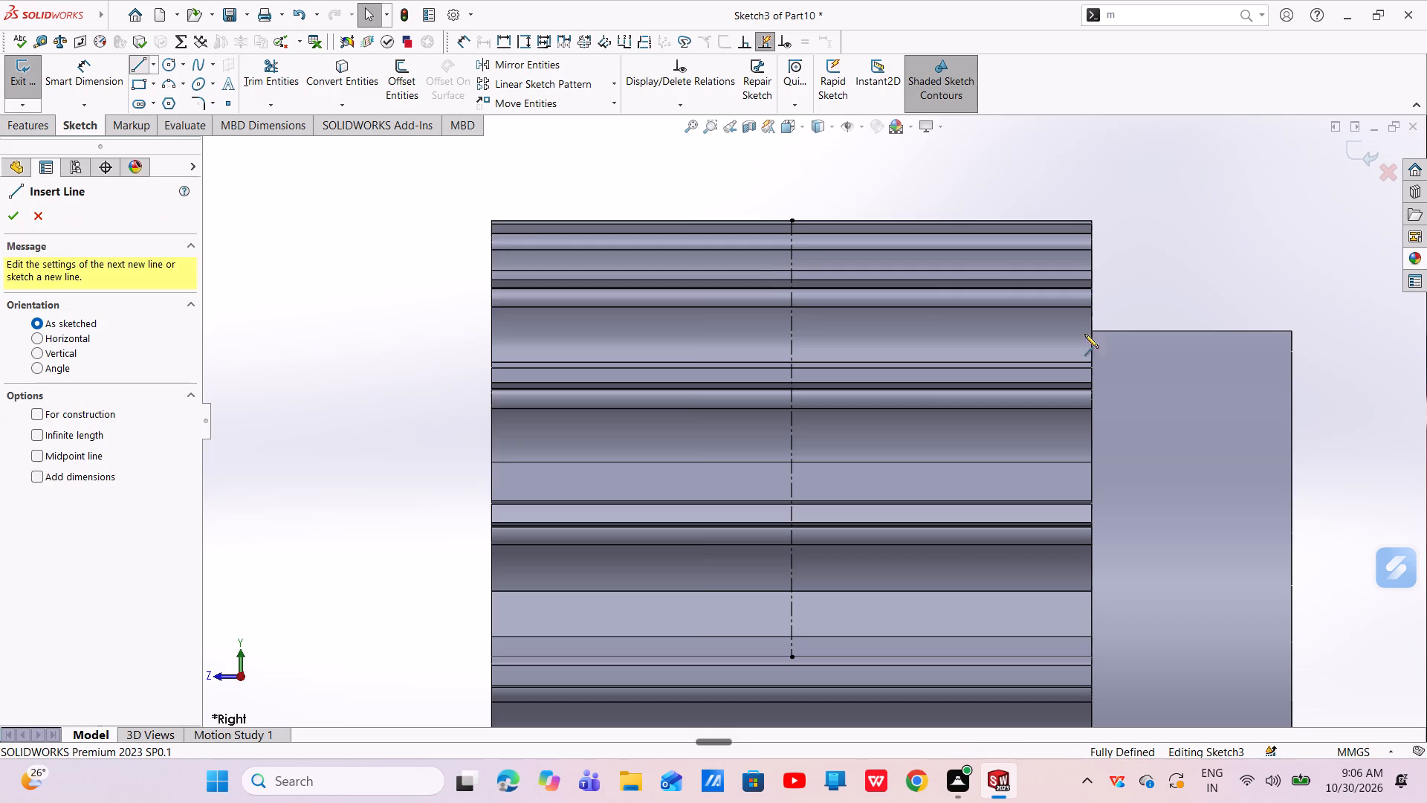
{"action": "scroll", "coordinate": [1154, 327], "scroll_direction": "down", "scroll_amount": 4}
{"action": "left_click", "coordinate": [931, 362]}
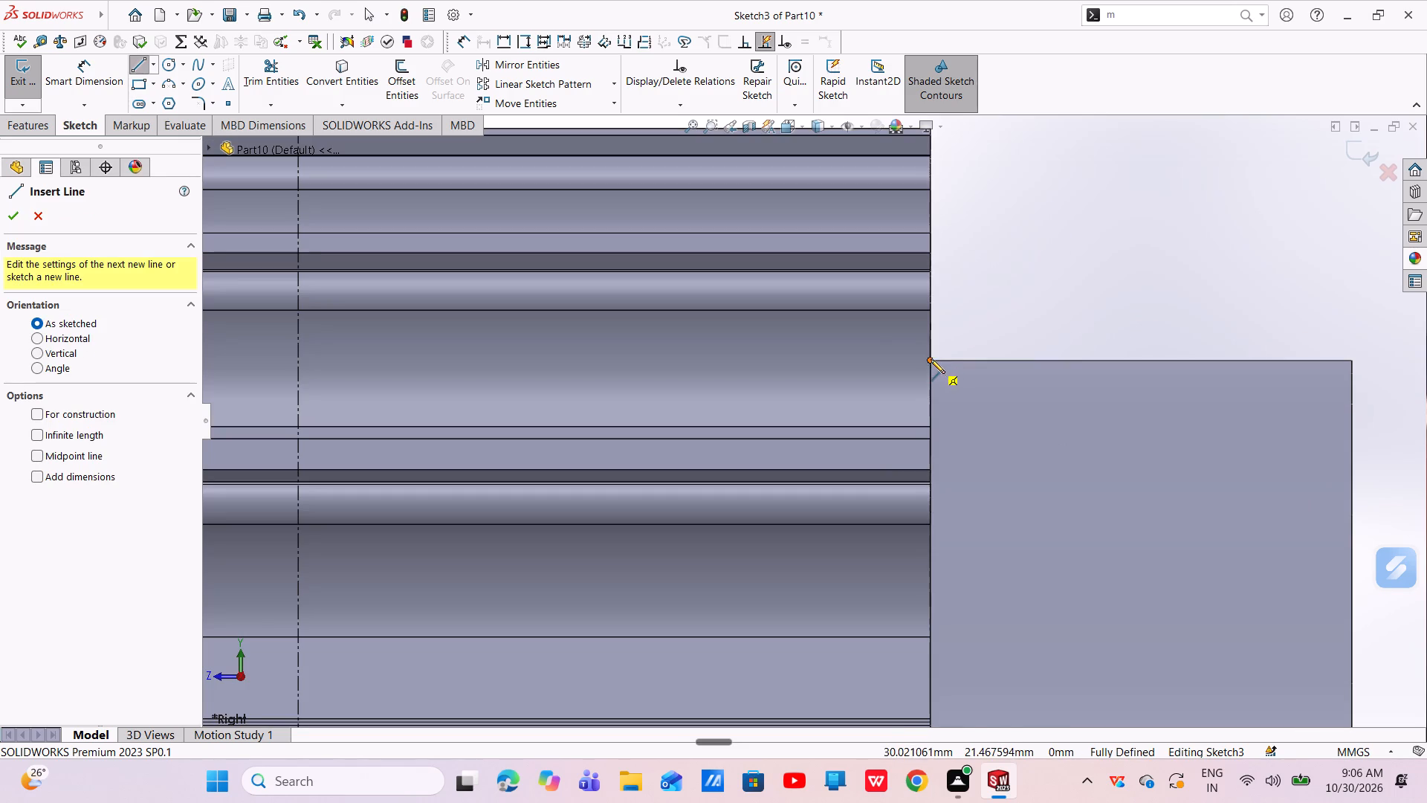
{"action": "scroll", "coordinate": [933, 323], "scroll_direction": "up", "scroll_amount": 4}
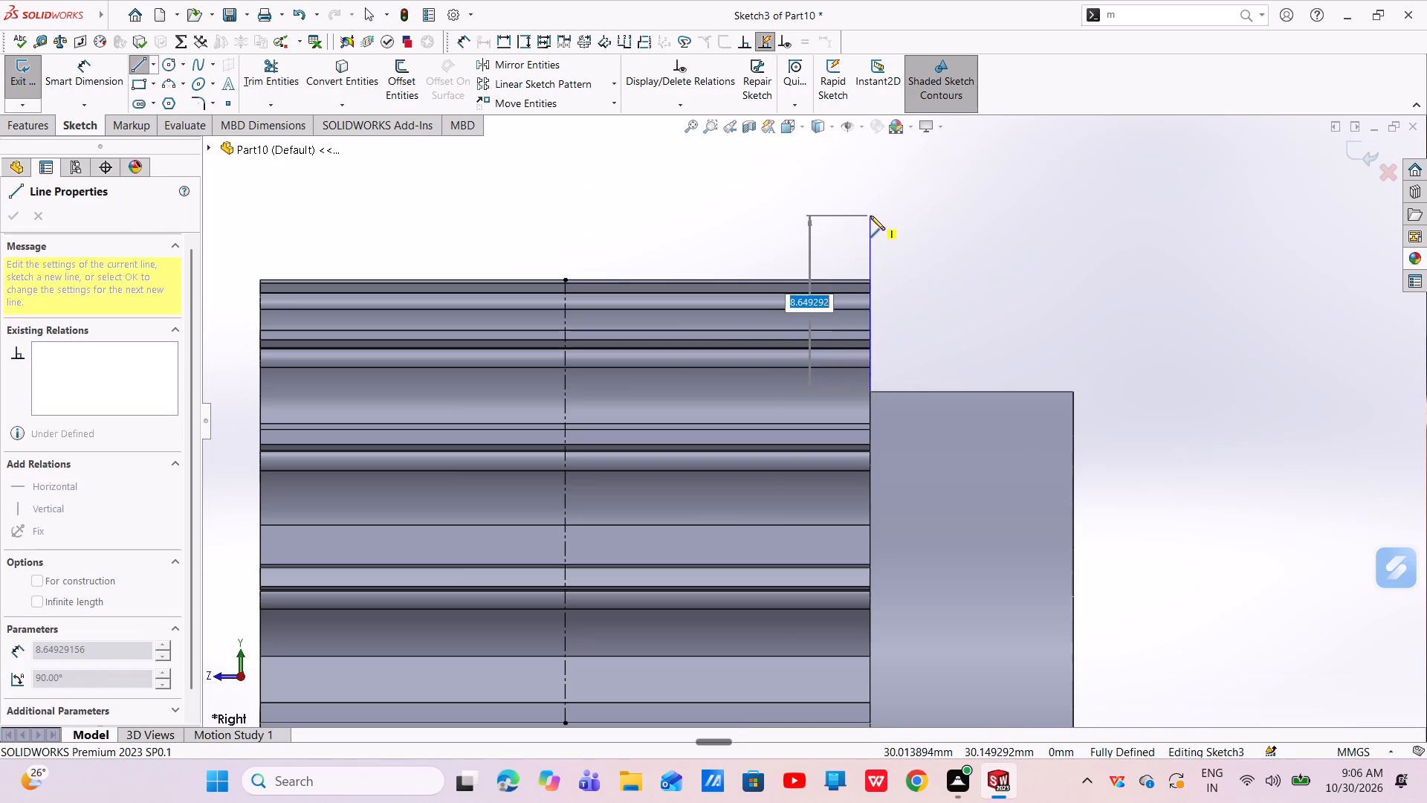
{"action": "left_click", "coordinate": [870, 242]}
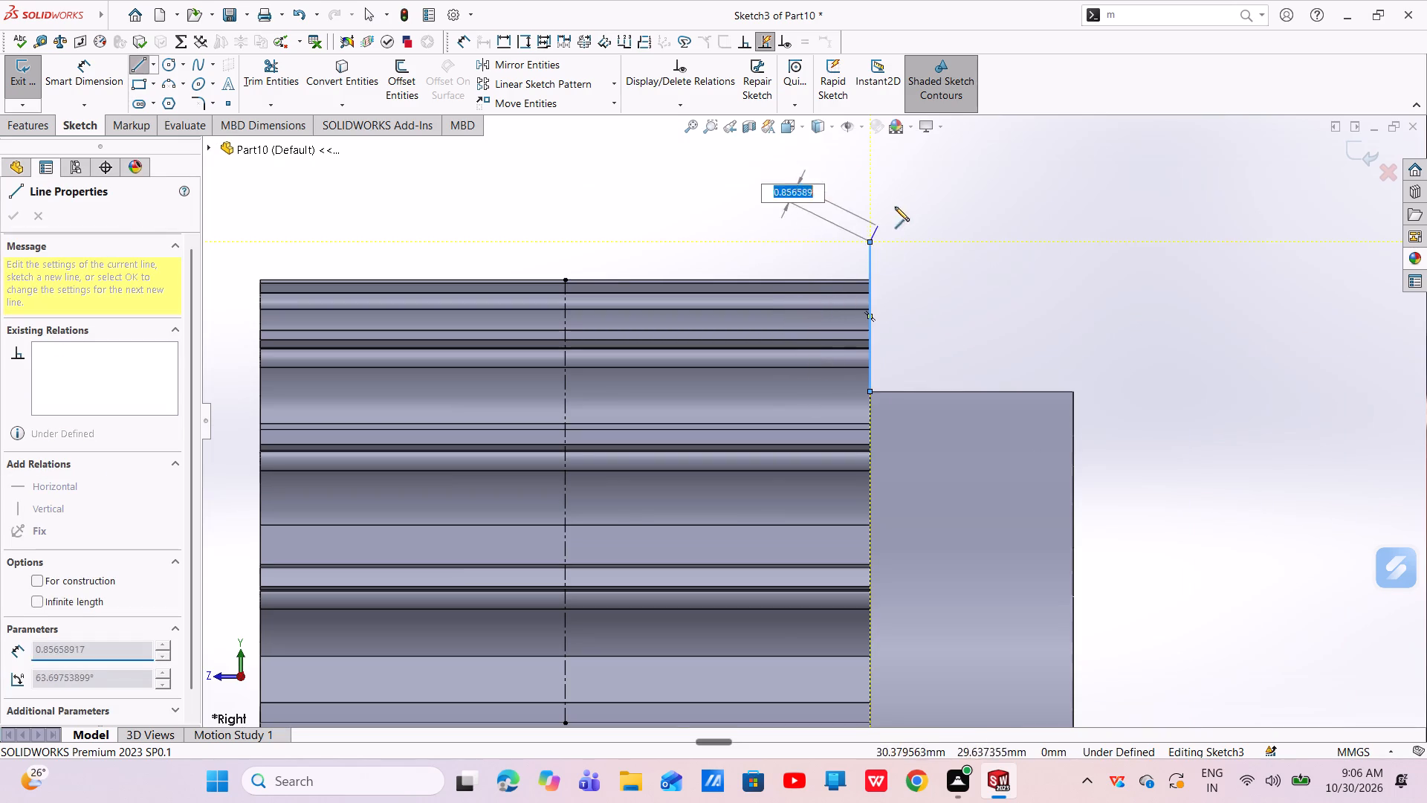
{"action": "left_click", "coordinate": [941, 163]}
{"action": "scroll", "coordinate": [925, 143], "scroll_direction": "up", "scroll_amount": 1}
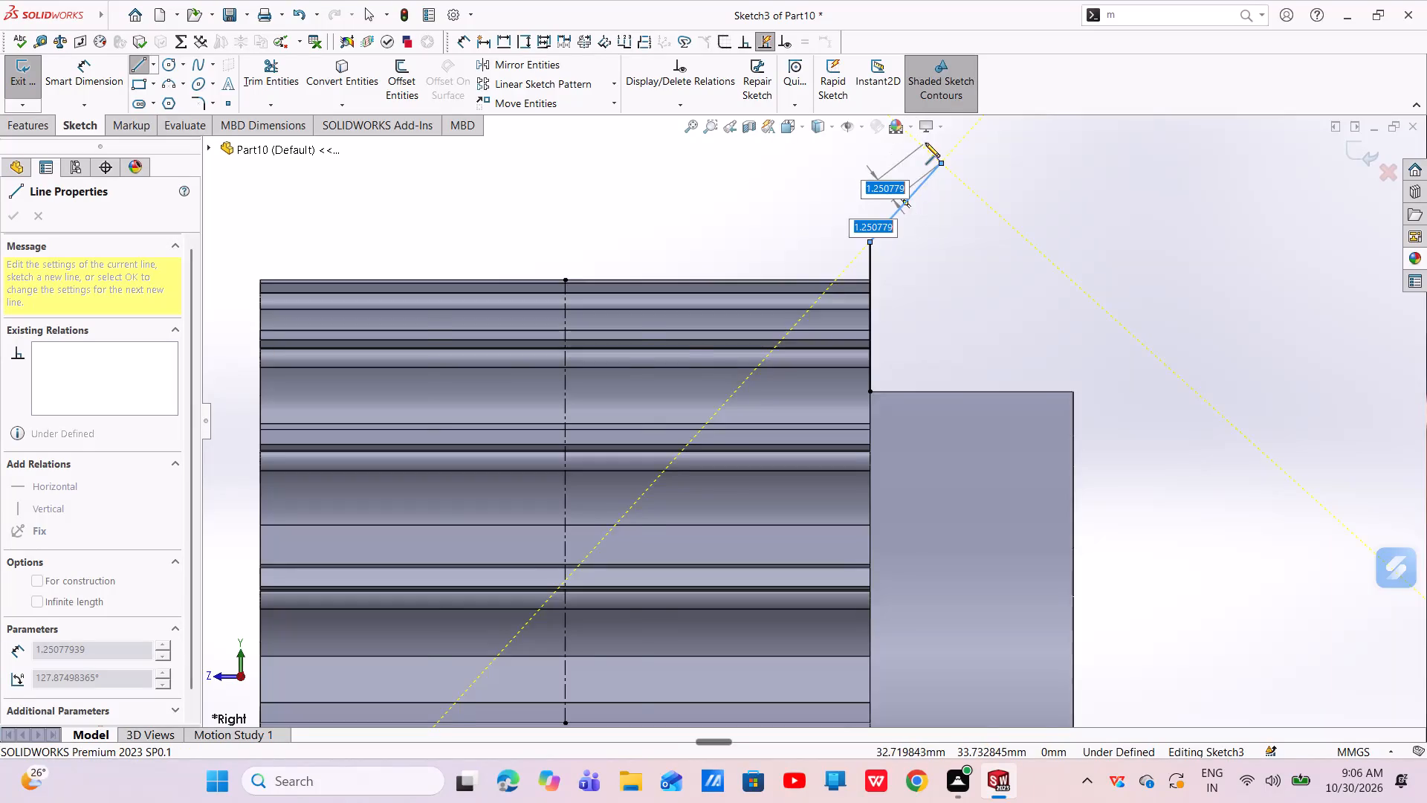
{"action": "scroll", "coordinate": [925, 143], "scroll_direction": "up", "scroll_amount": 1}
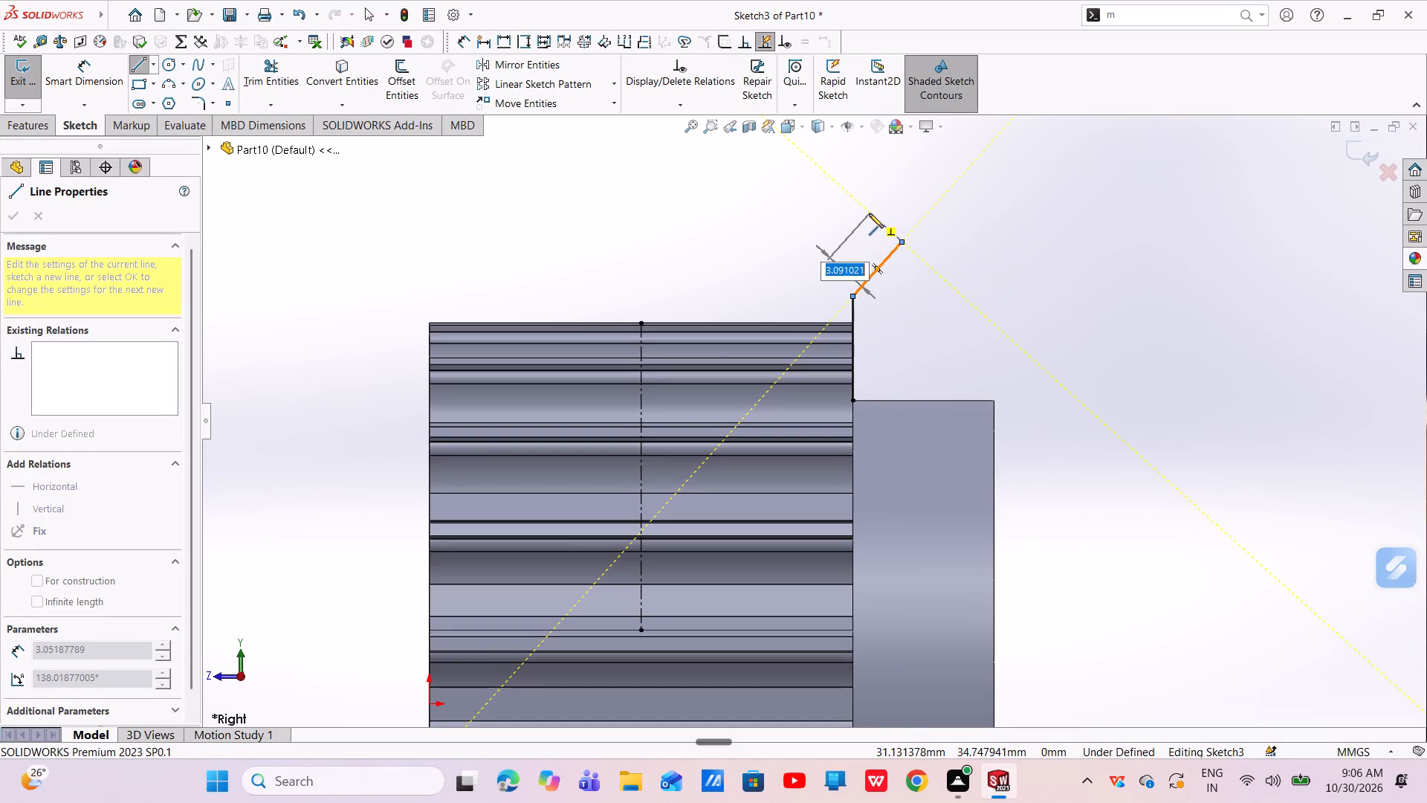
{"action": "left_click", "coordinate": [869, 213]}
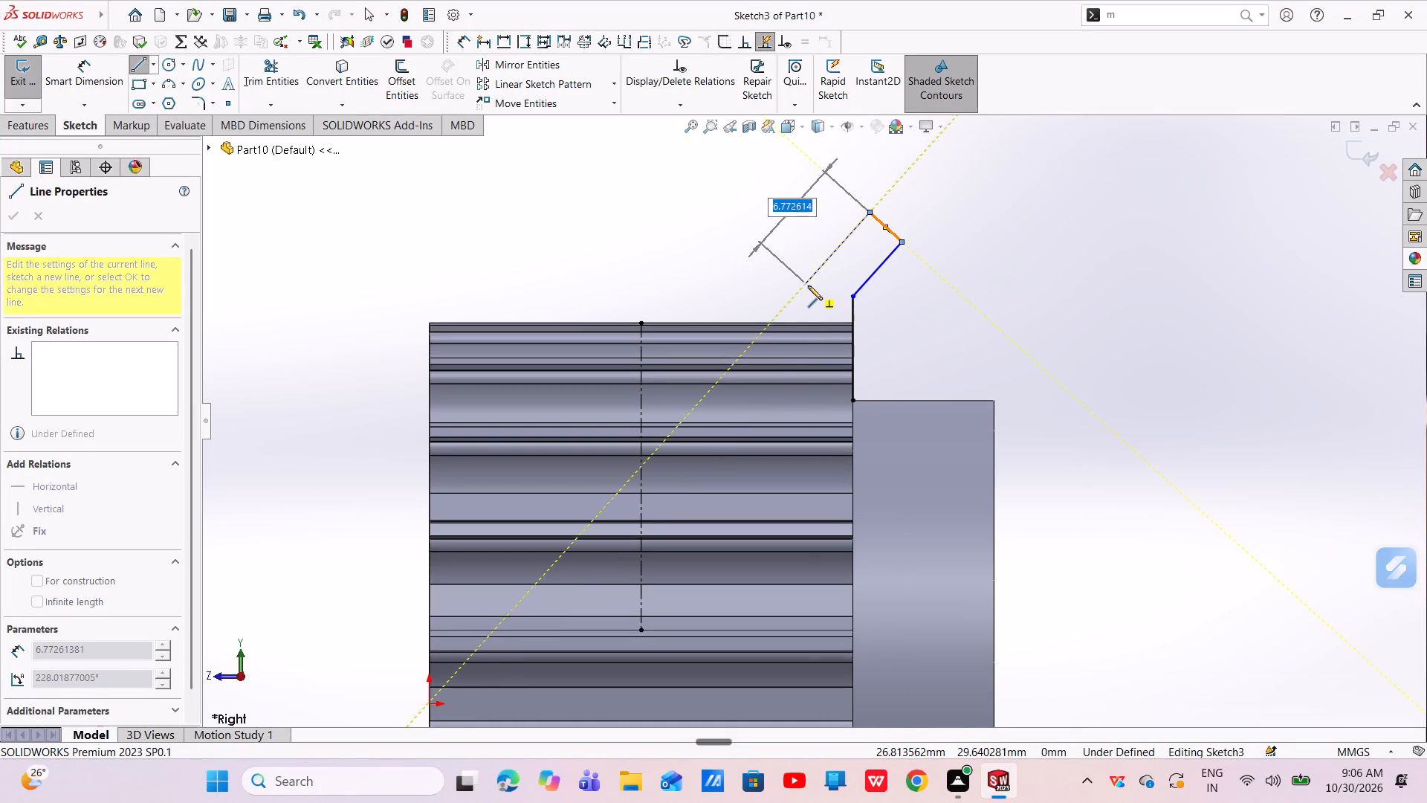
{"action": "left_click", "coordinate": [815, 275]}
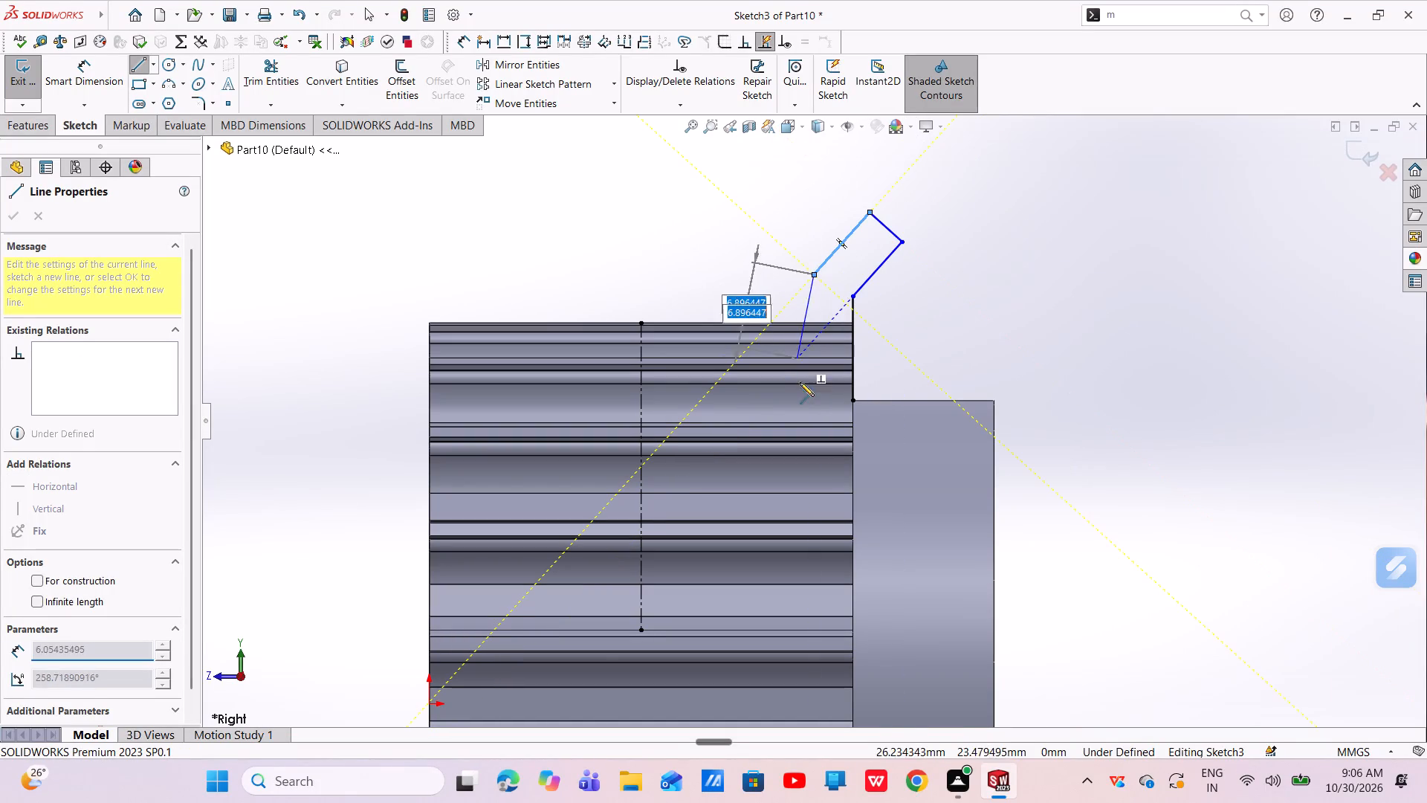
{"action": "left_click", "coordinate": [811, 399]}
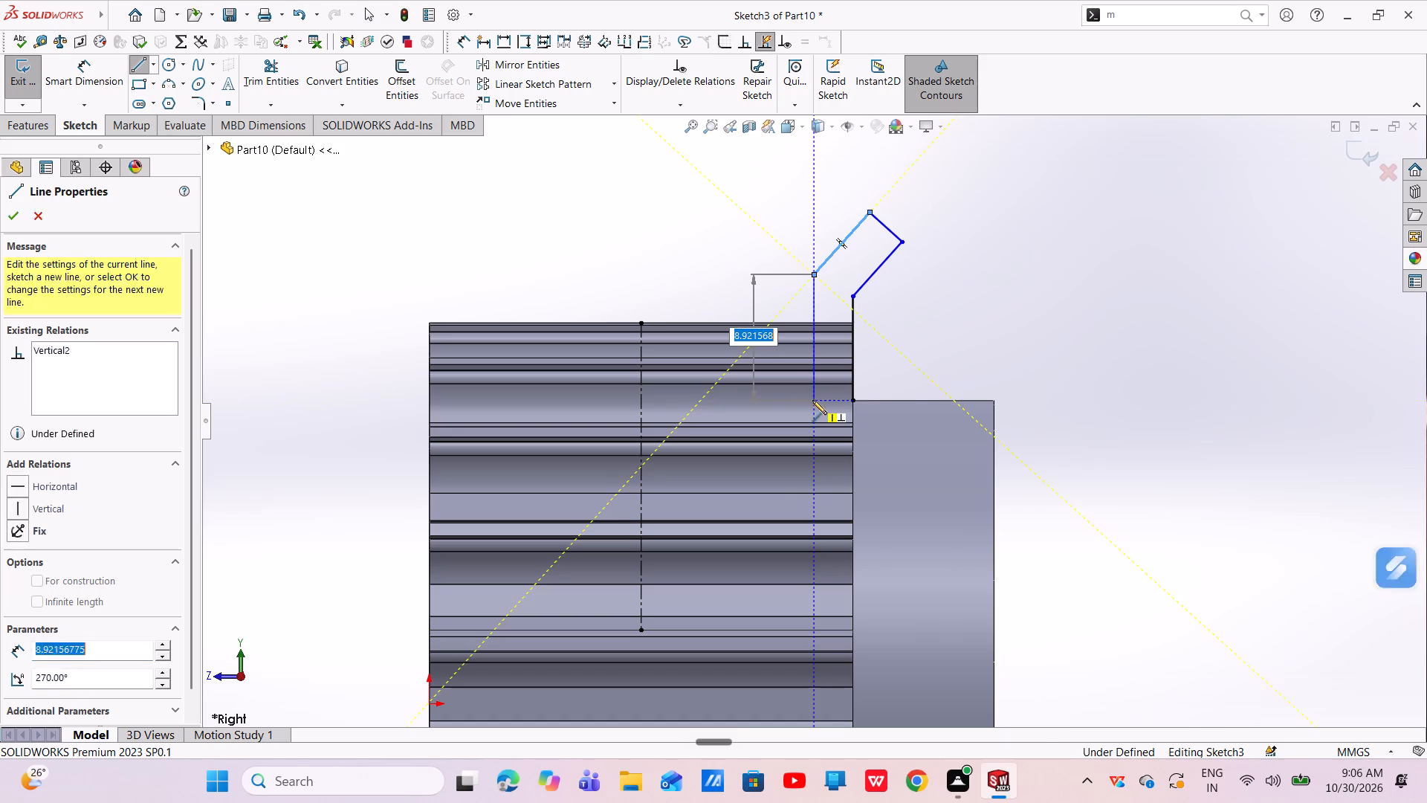
{"action": "left_click", "coordinate": [850, 400]}
{"action": "right_click", "coordinate": [850, 401]}
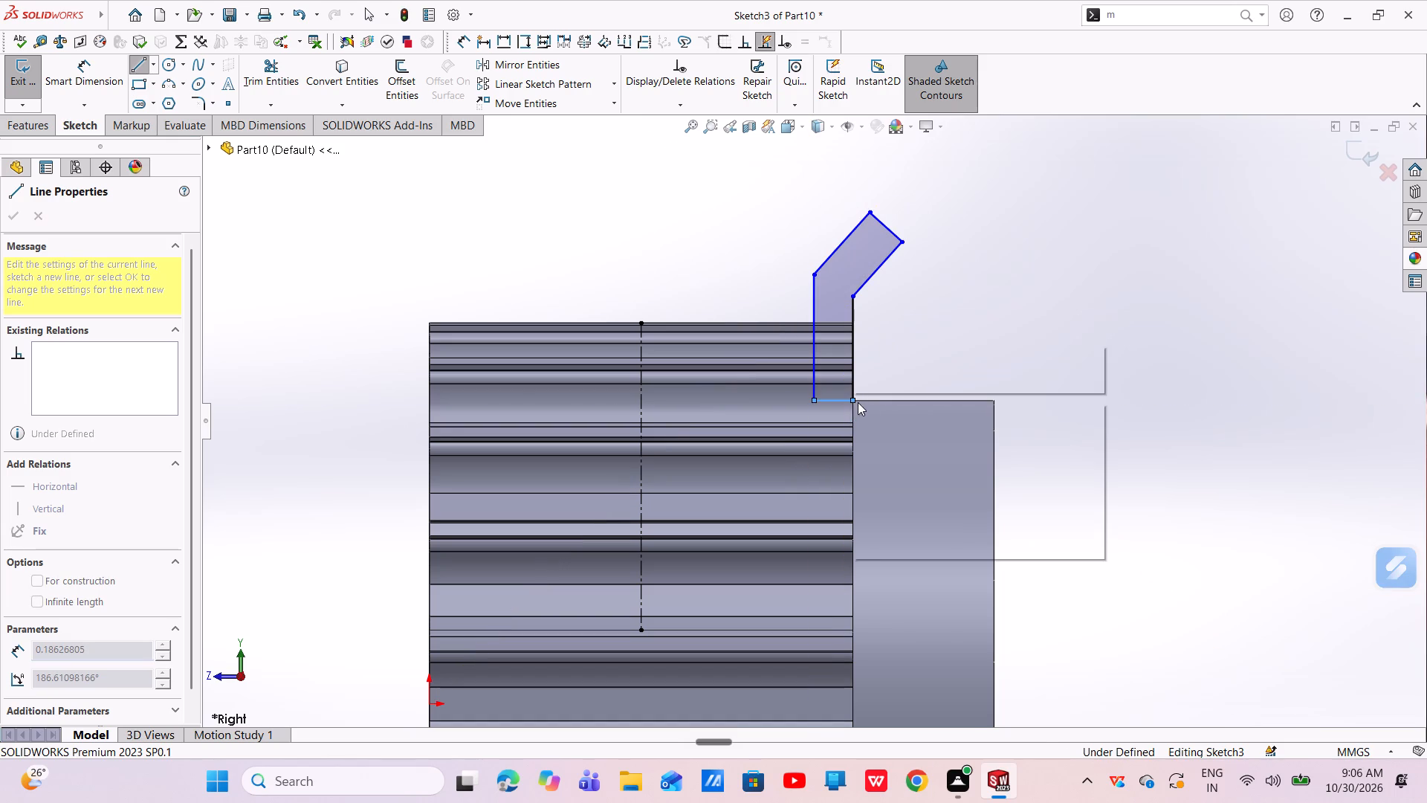
{"action": "left_click", "coordinate": [875, 413]}
Make the flange profile's bottom horizontal line and its slanted end line equal in length.
{"action": "scroll", "coordinate": [878, 327], "scroll_direction": "down", "scroll_amount": 4}
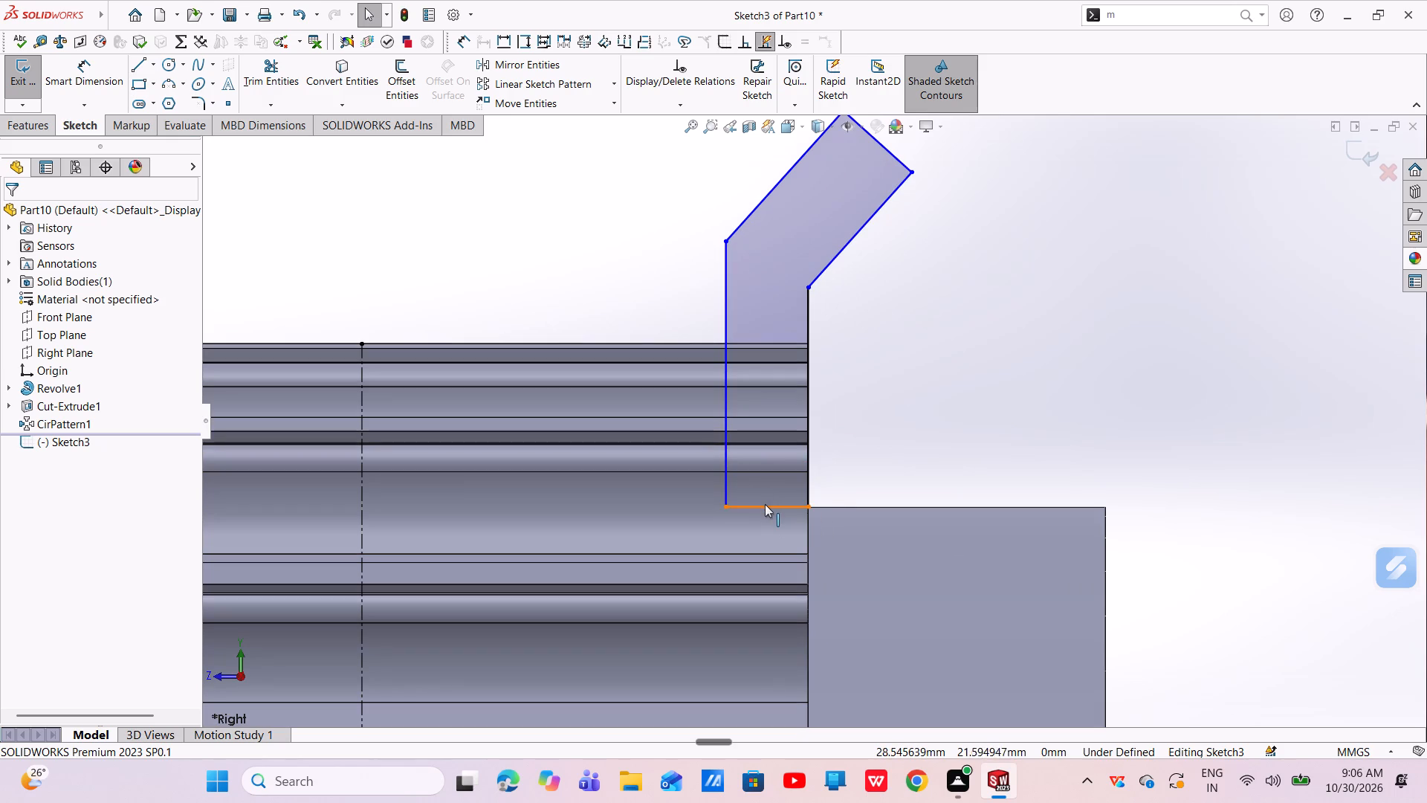
{"action": "left_click", "coordinate": [765, 504]}
{"action": "left_click", "coordinate": [880, 147], "text": "ctrl"}
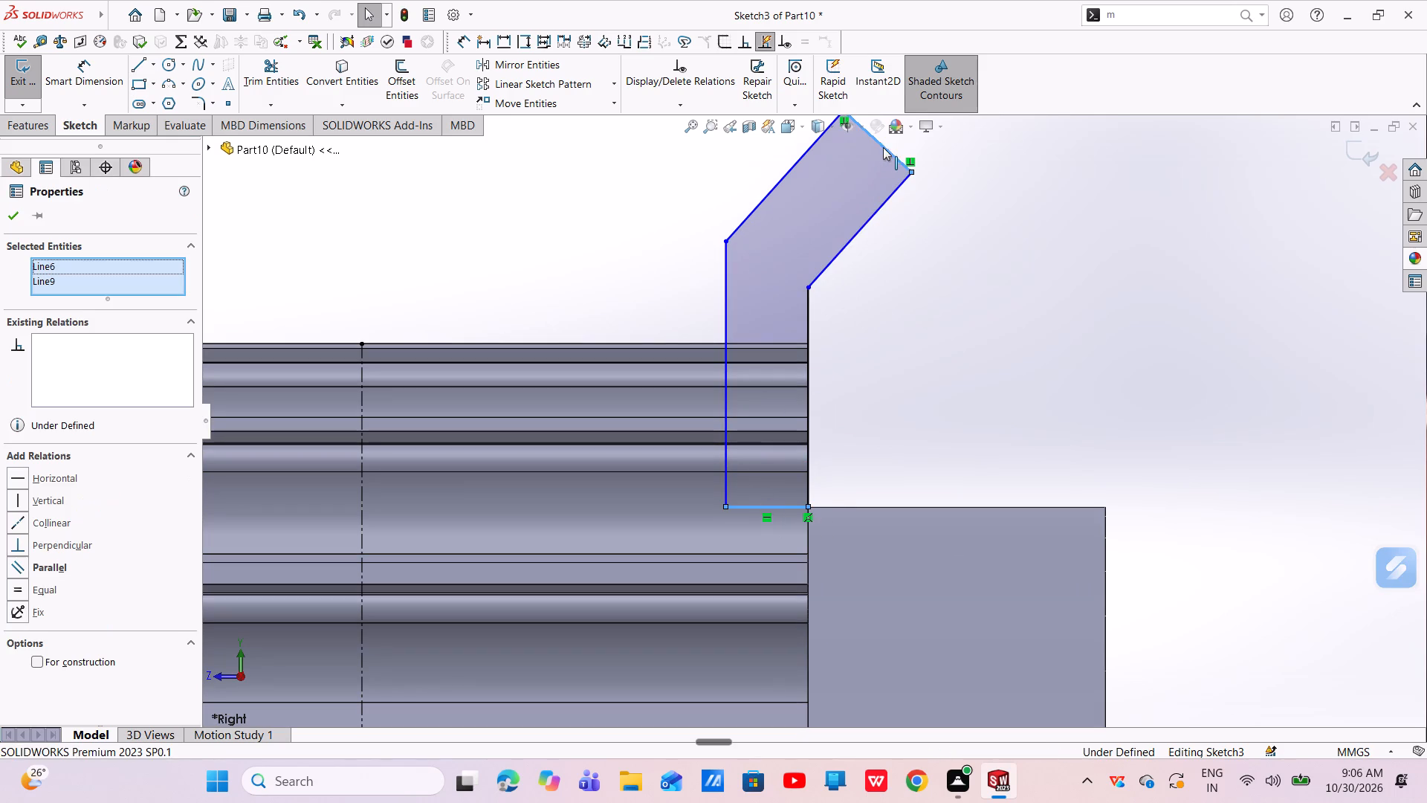
{"action": "left_click", "coordinate": [1027, 84]}
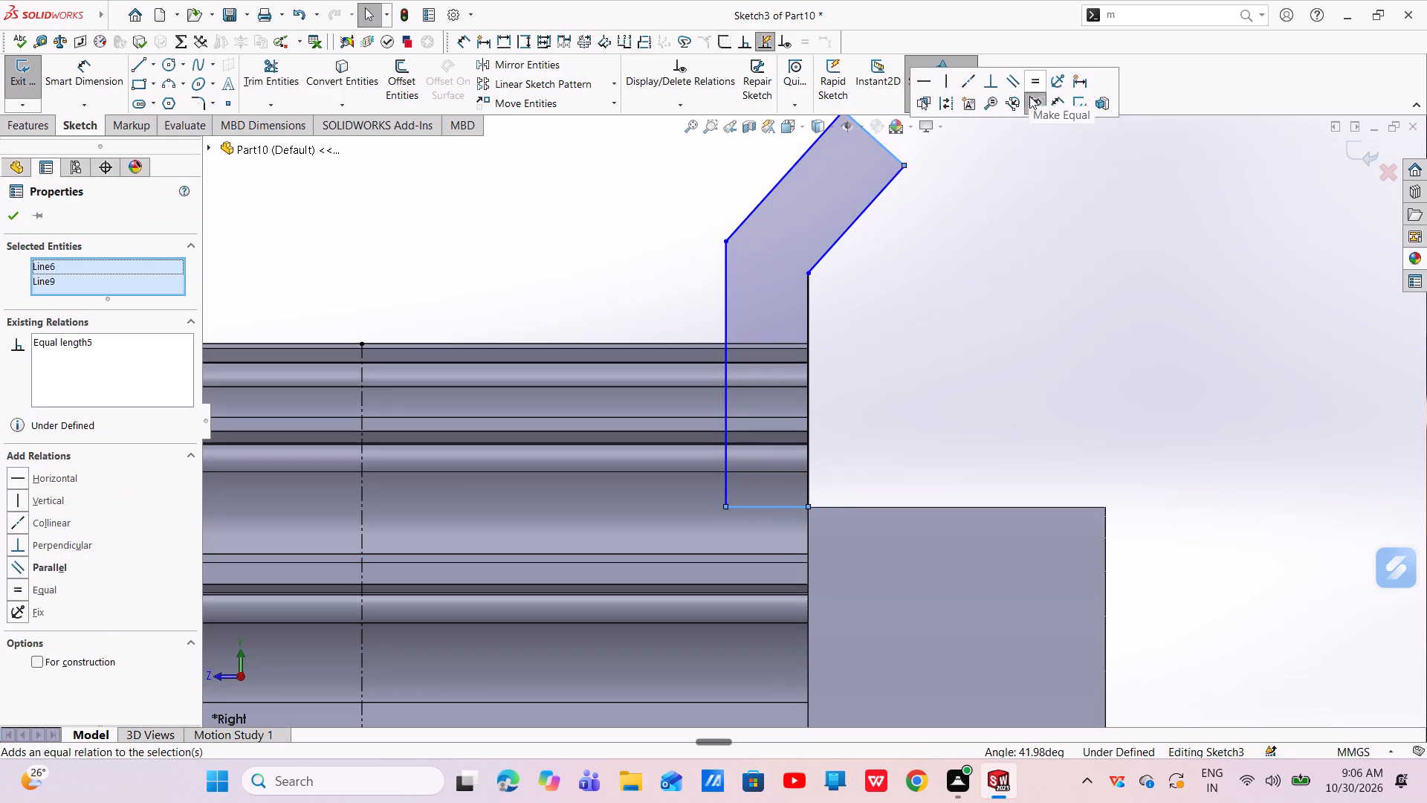
{"action": "key", "text": "Escape"}
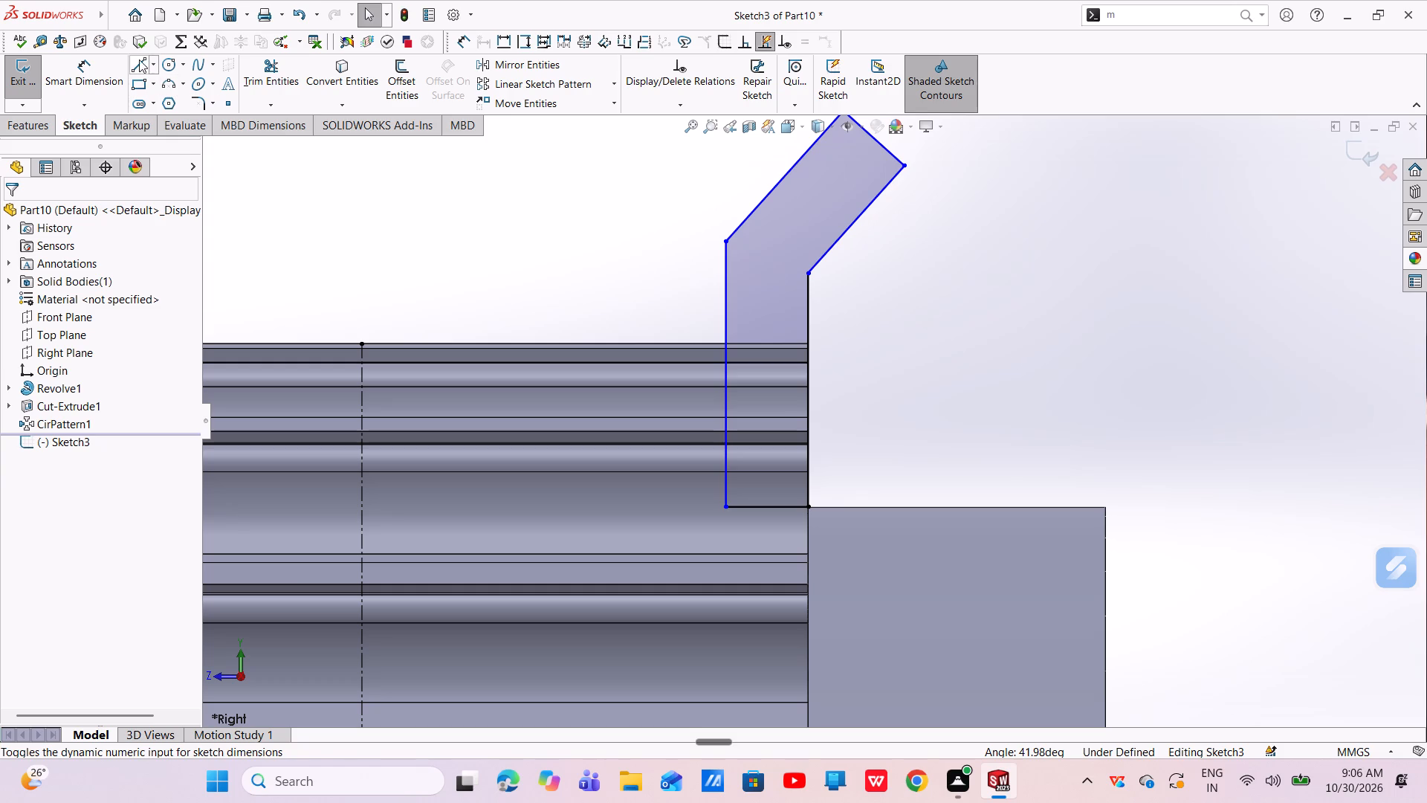
Dimension the angle between the profile's long slanted line and the adjoining inner vertical line as 15 degrees.
{"action": "left_click", "coordinate": [100, 69]}
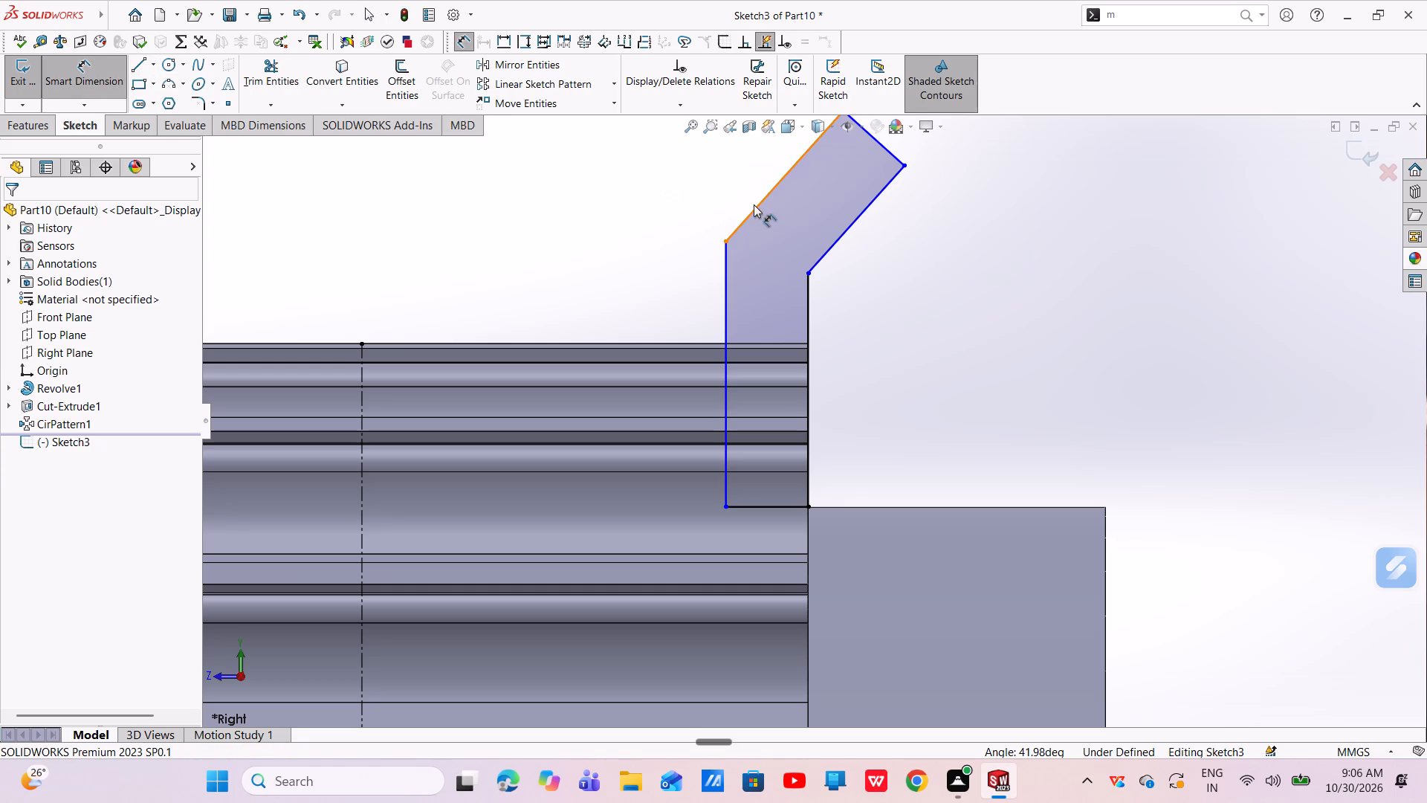
{"action": "left_click", "coordinate": [754, 206], "text": "ctrl"}
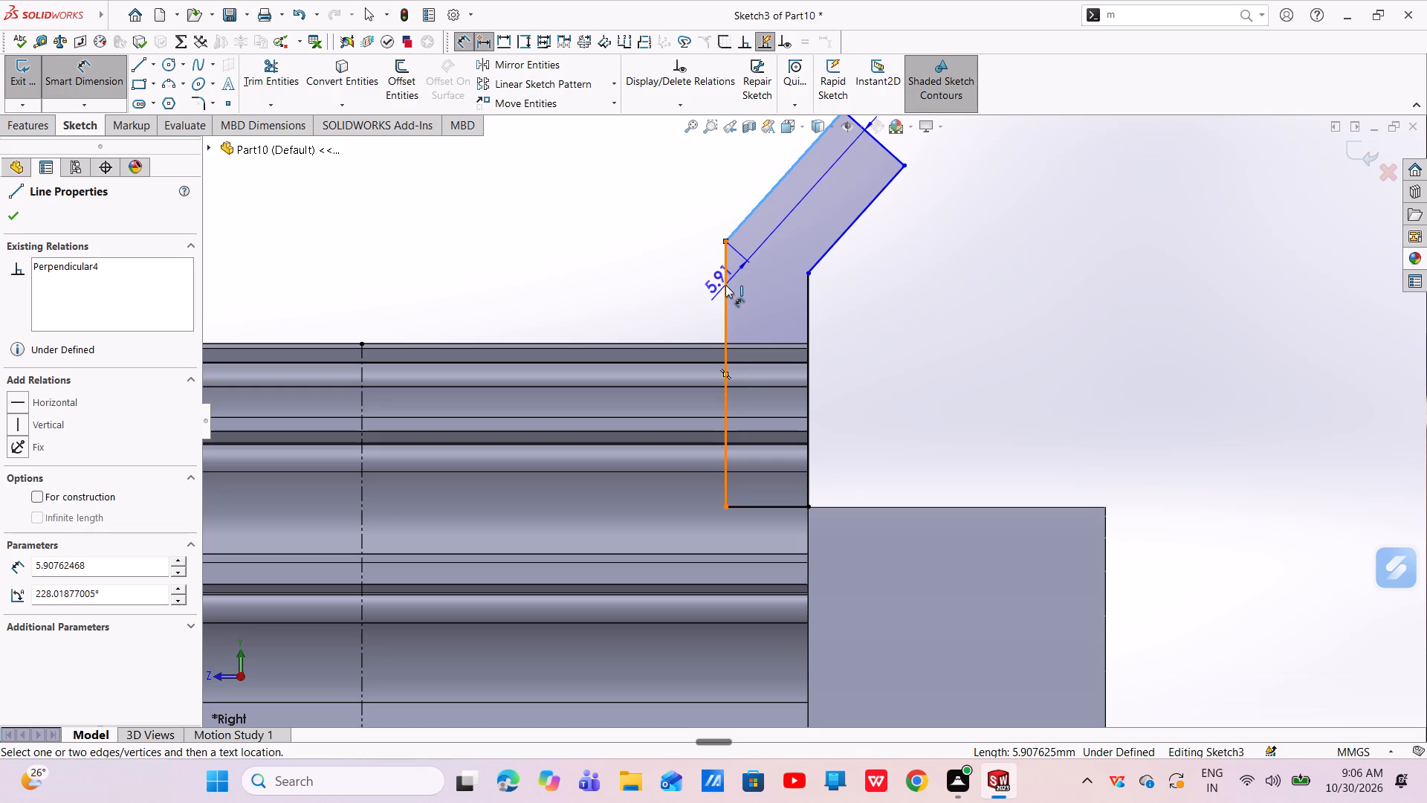
{"action": "left_click", "coordinate": [725, 285], "text": "ctrl"}
{"action": "left_click", "coordinate": [760, 163]}
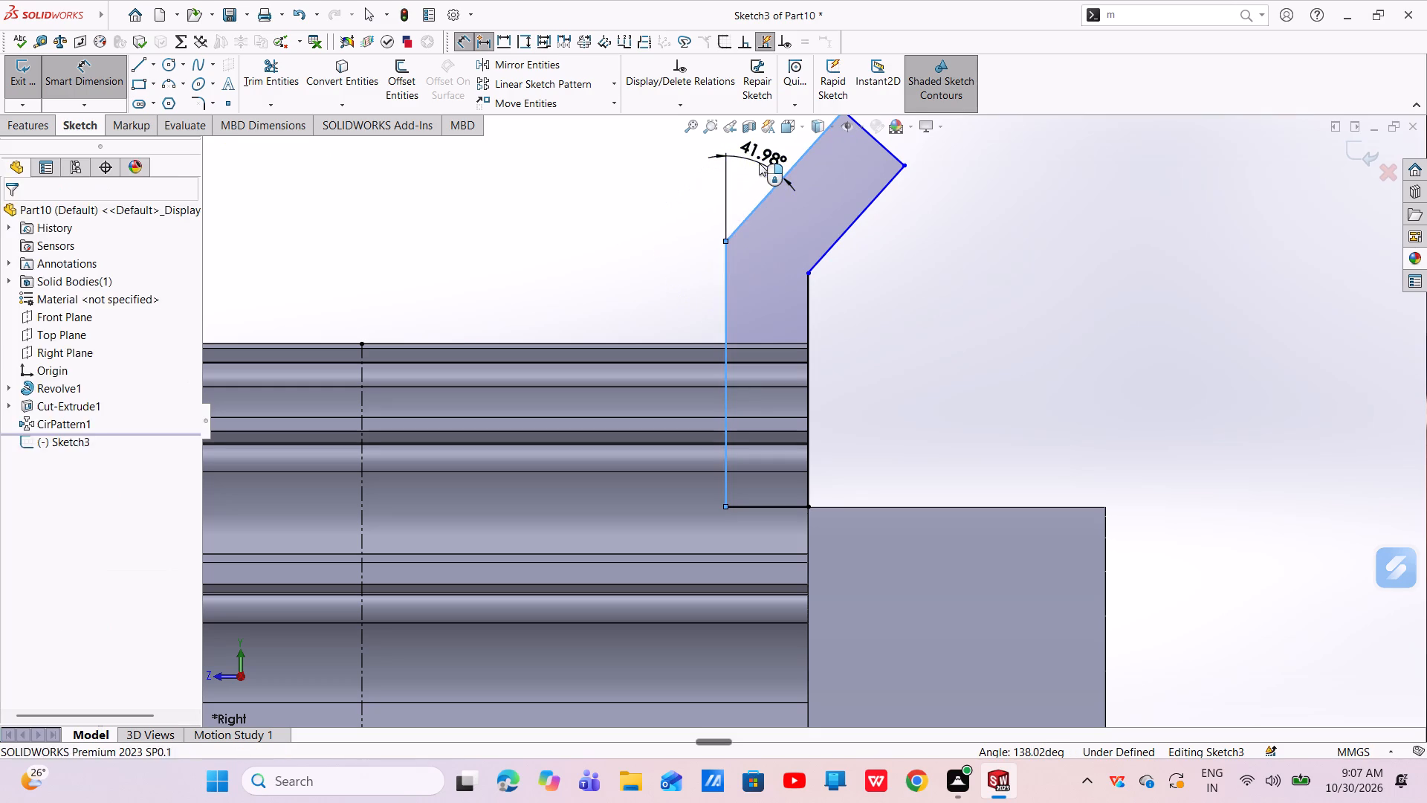
{"action": "key", "text": "BackSpace"}
{"action": "type", "text": "15"}
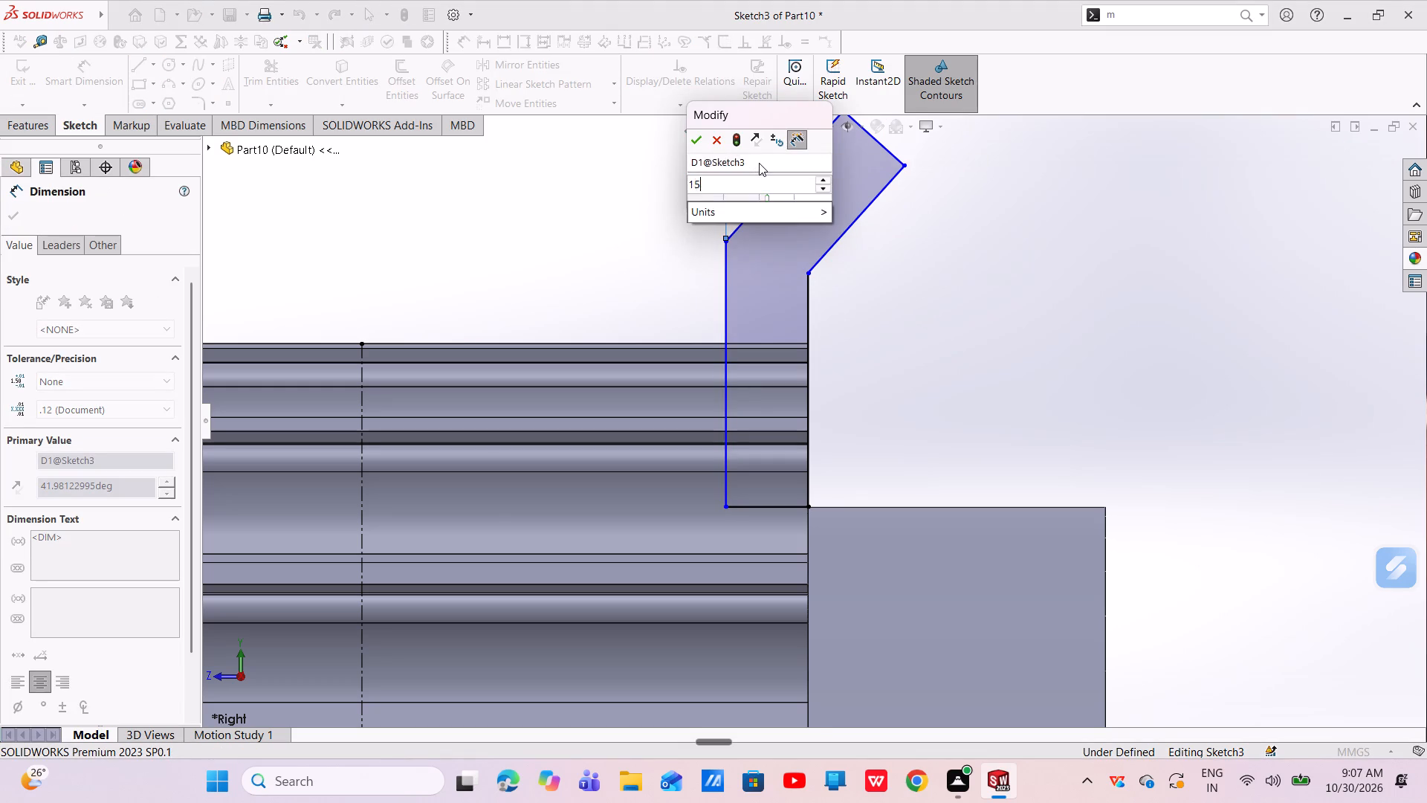
{"action": "key", "text": "Return"}
Dimension the short end line at the tip of the flange profile as 1.5 mm.
{"action": "scroll", "coordinate": [766, 210], "scroll_direction": "up", "scroll_amount": 3}
{"action": "scroll", "coordinate": [821, 196], "scroll_direction": "down", "scroll_amount": 3}
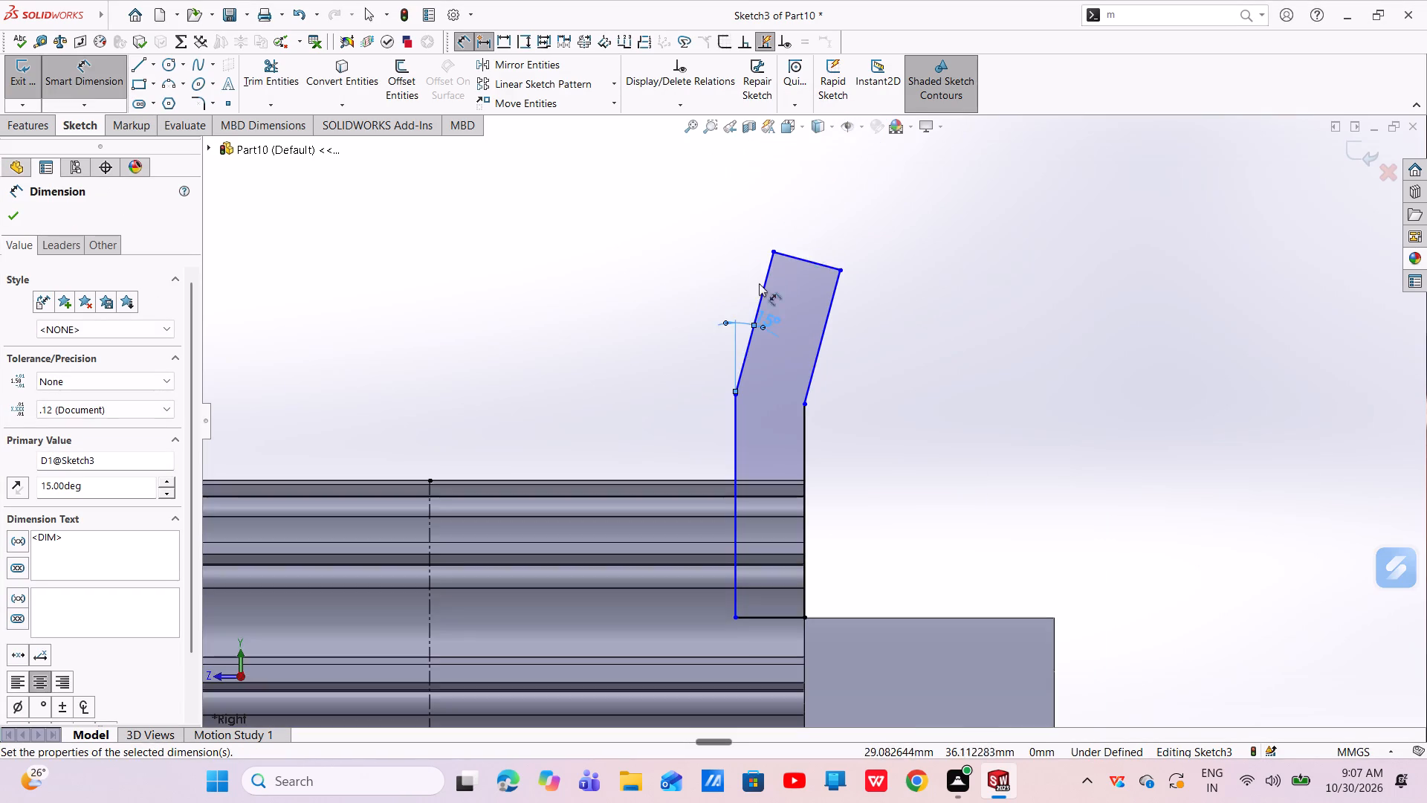
{"action": "left_click", "coordinate": [797, 280]}
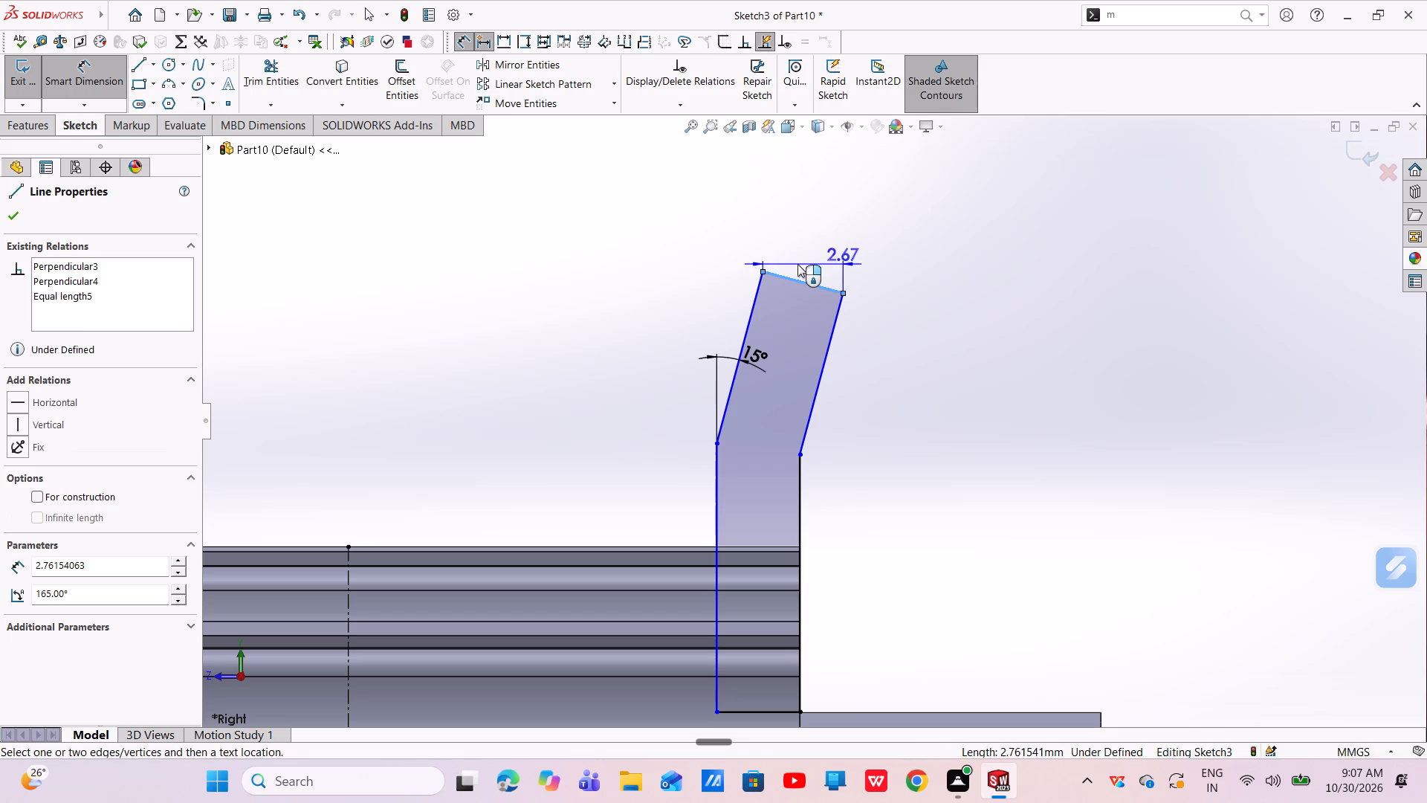
{"action": "left_click", "coordinate": [855, 256]}
{"action": "key", "text": "BackSpace"}
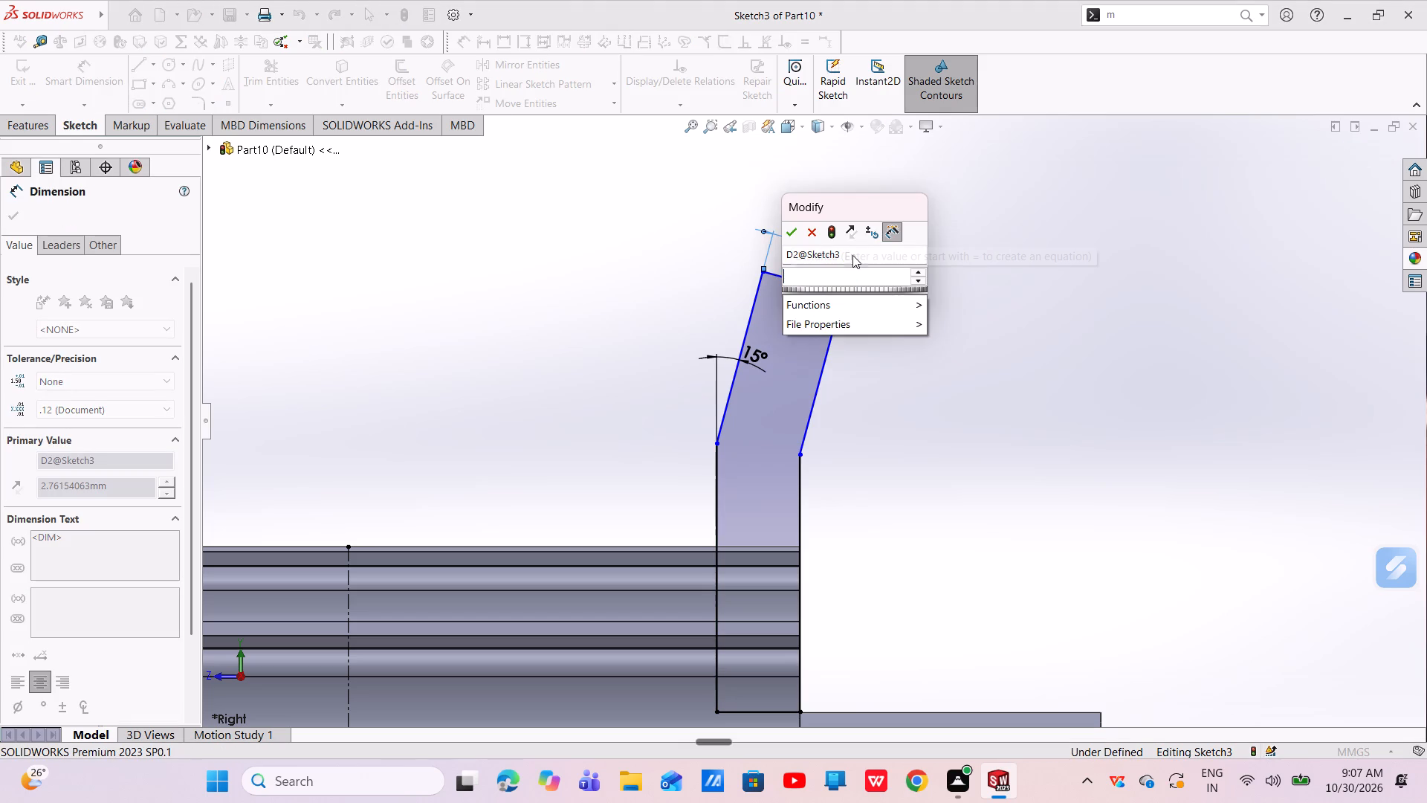
{"action": "type", "text": "1.5"}
{"action": "key", "text": "Return"}
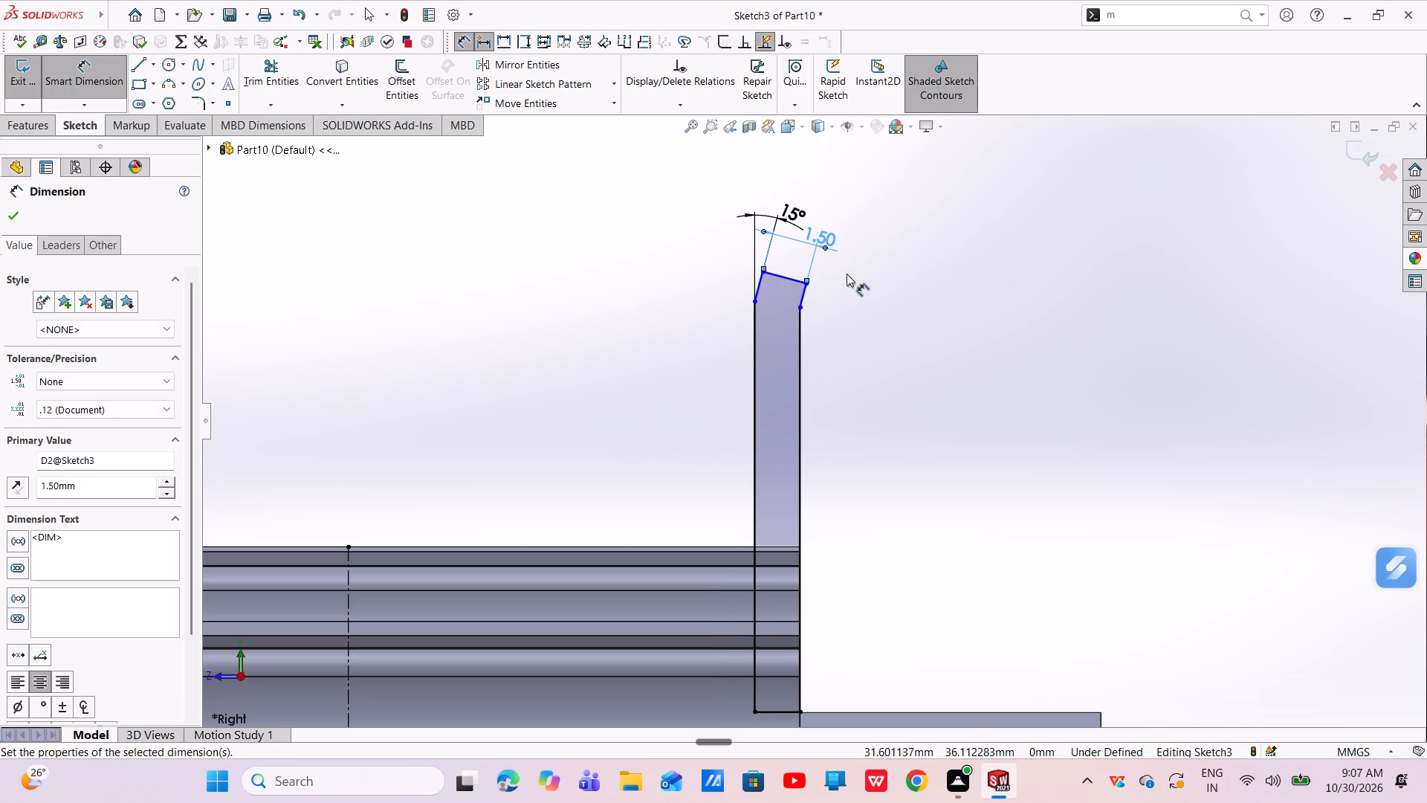
Dimension the vertical distance from the flange profile's inner bend point to the small cylinder's upper edge as 6.19 mm.
{"action": "scroll", "coordinate": [816, 352], "scroll_direction": "up", "scroll_amount": 2}
{"action": "scroll", "coordinate": [816, 352], "scroll_direction": "down", "scroll_amount": 3}
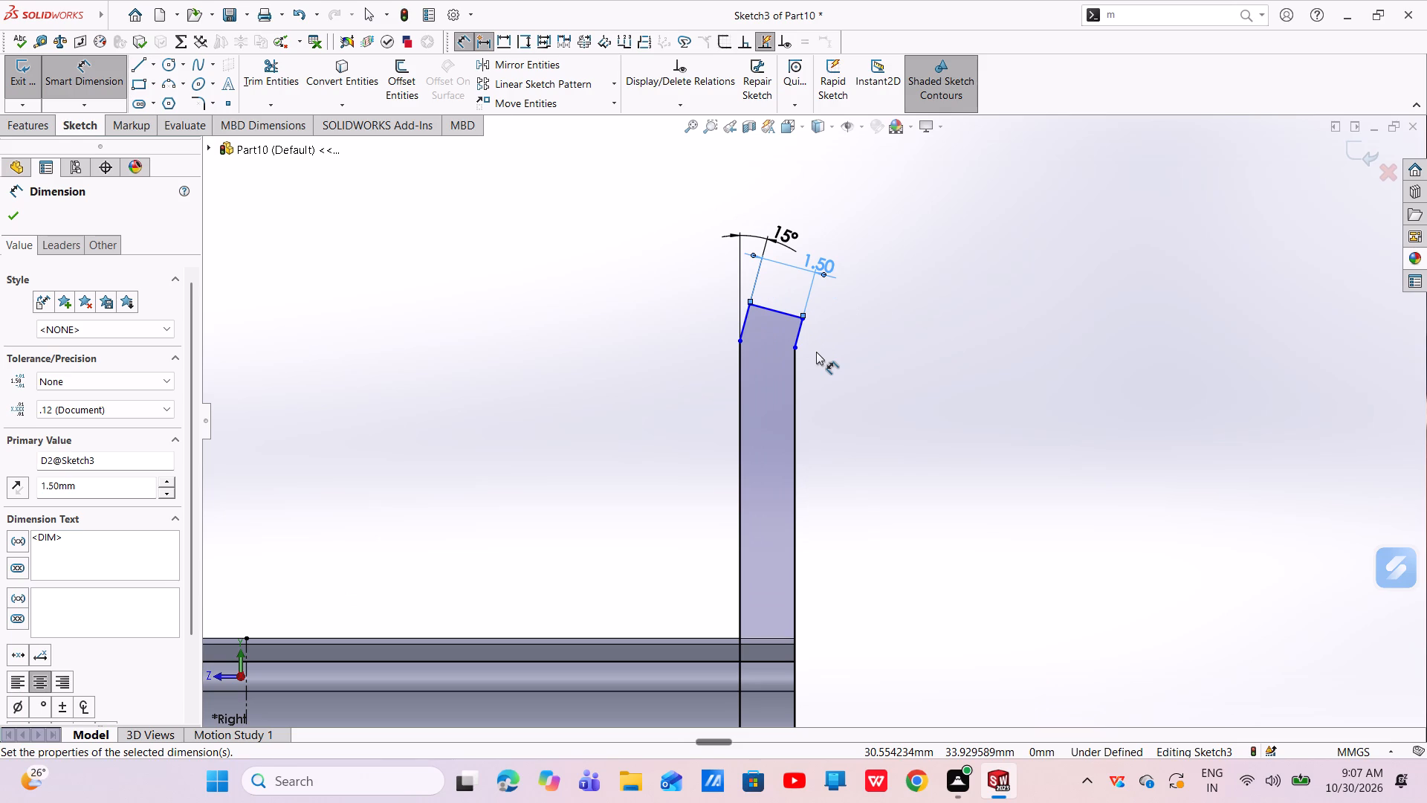
{"action": "left_click", "coordinate": [741, 341]}
{"action": "scroll", "coordinate": [889, 459], "scroll_direction": "up", "scroll_amount": 3}
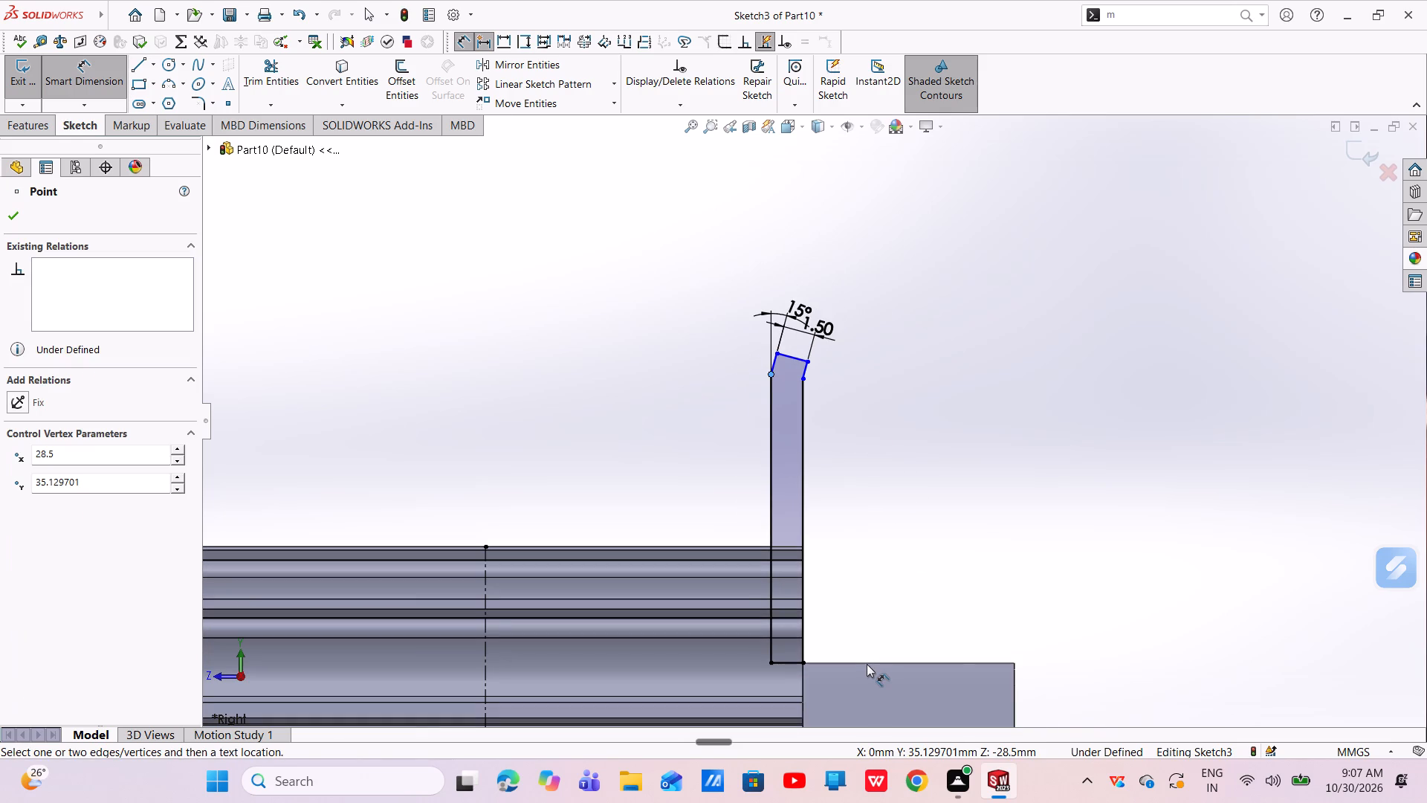
{"action": "left_click", "coordinate": [867, 662]}
{"action": "left_click", "coordinate": [890, 568]}
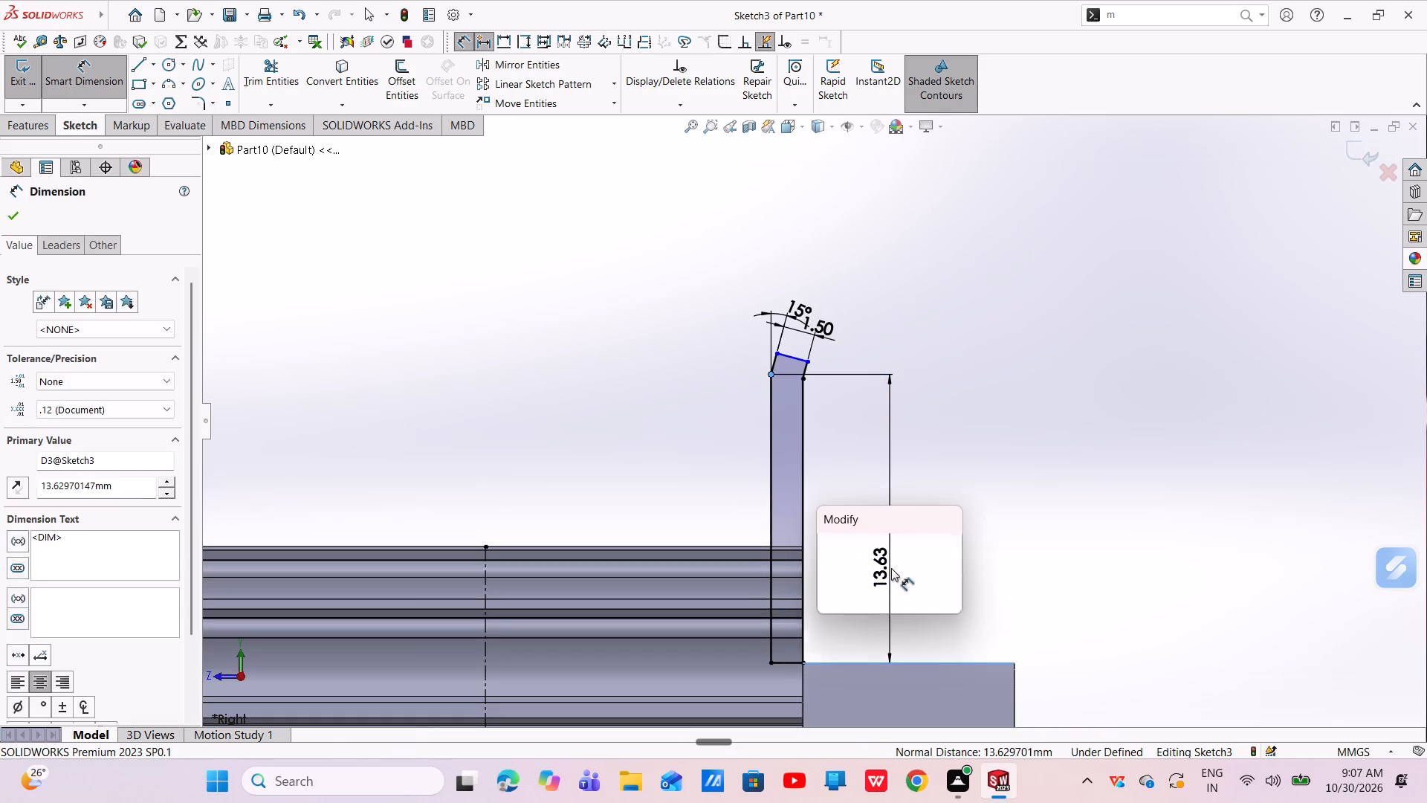
{"action": "key", "text": "BackSpace"}
{"action": "type", "text": "6.19"}
{"action": "key", "text": "Return"}
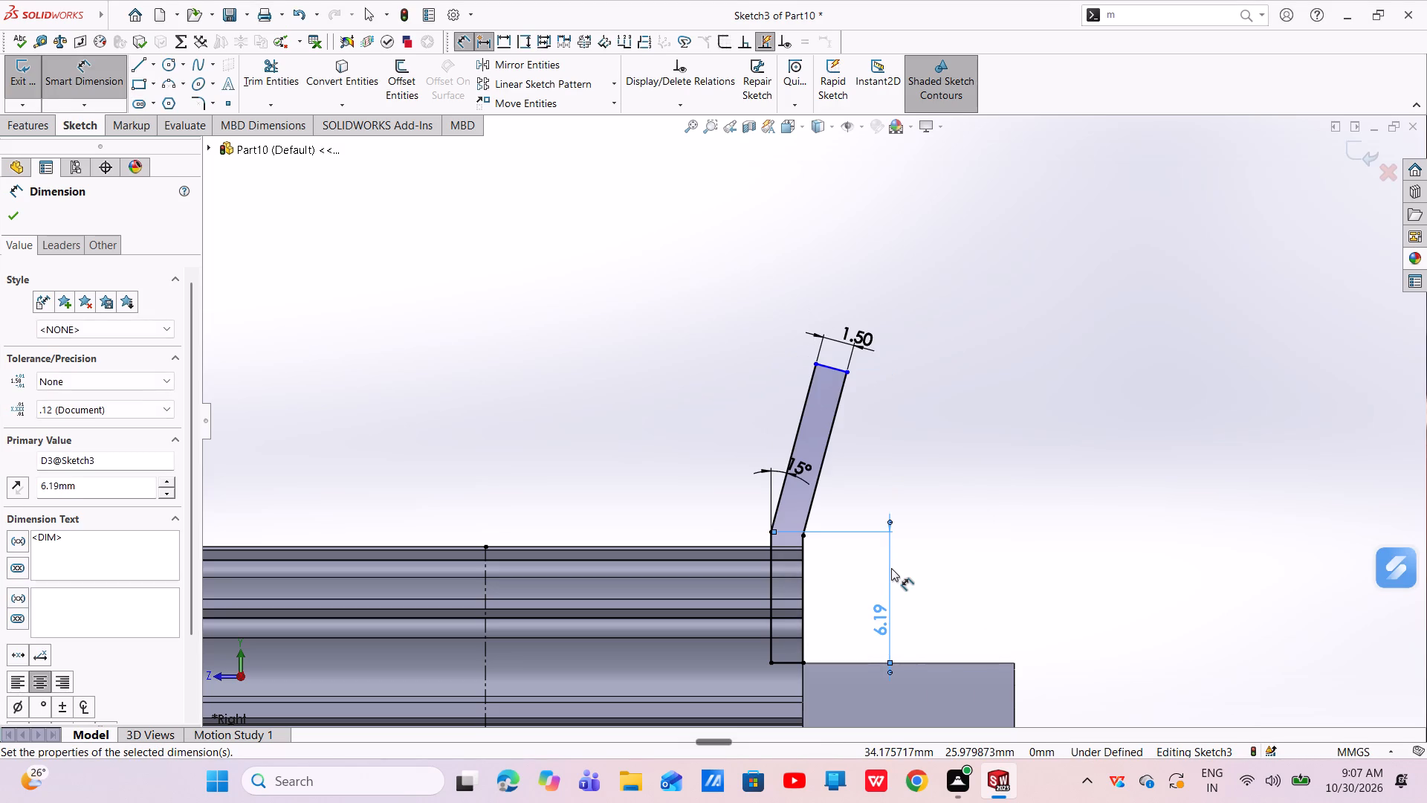
{"action": "key", "text": "Escape"}
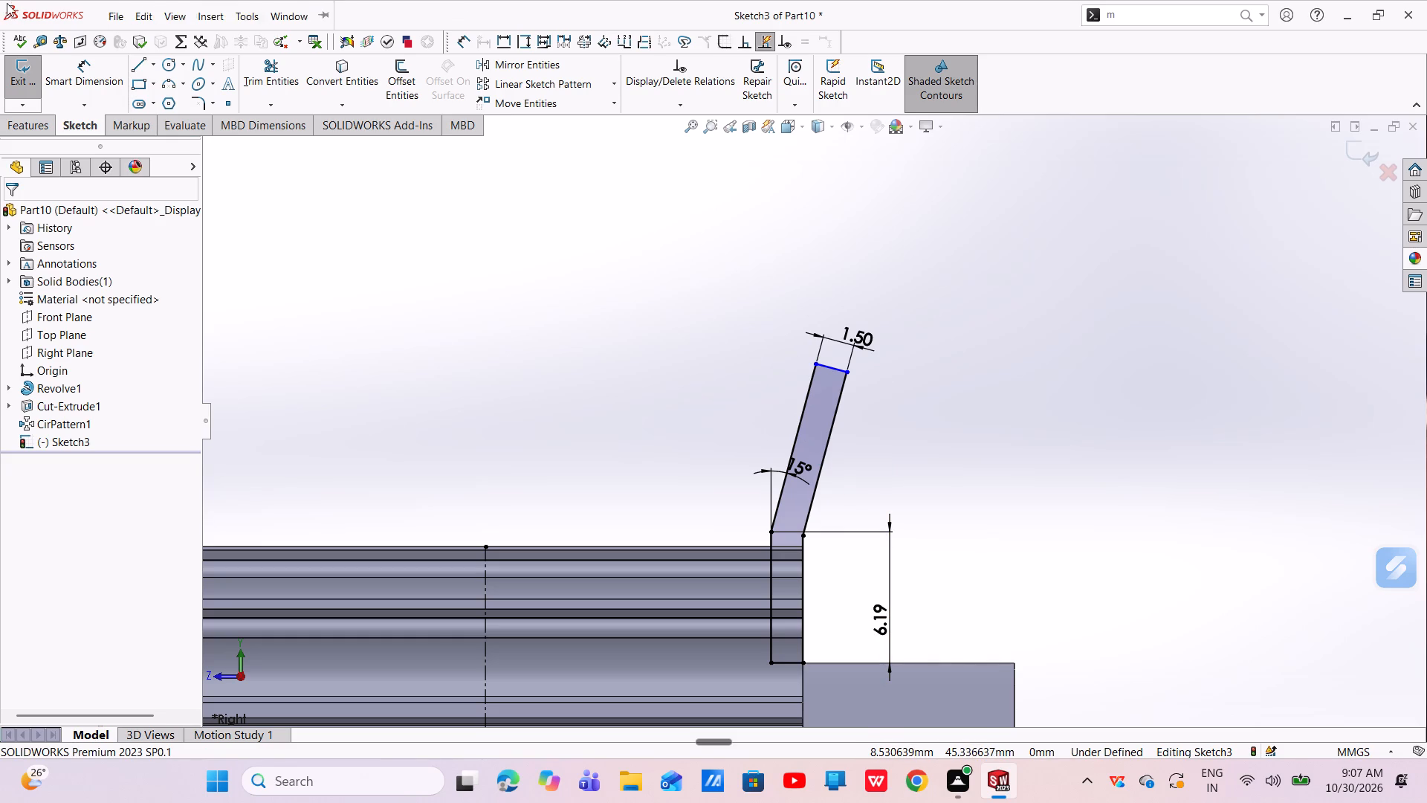
Dimension the vertical height of the flange profile's inner slanted line as 2.40 mm.
{"action": "left_click", "coordinate": [100, 68]}
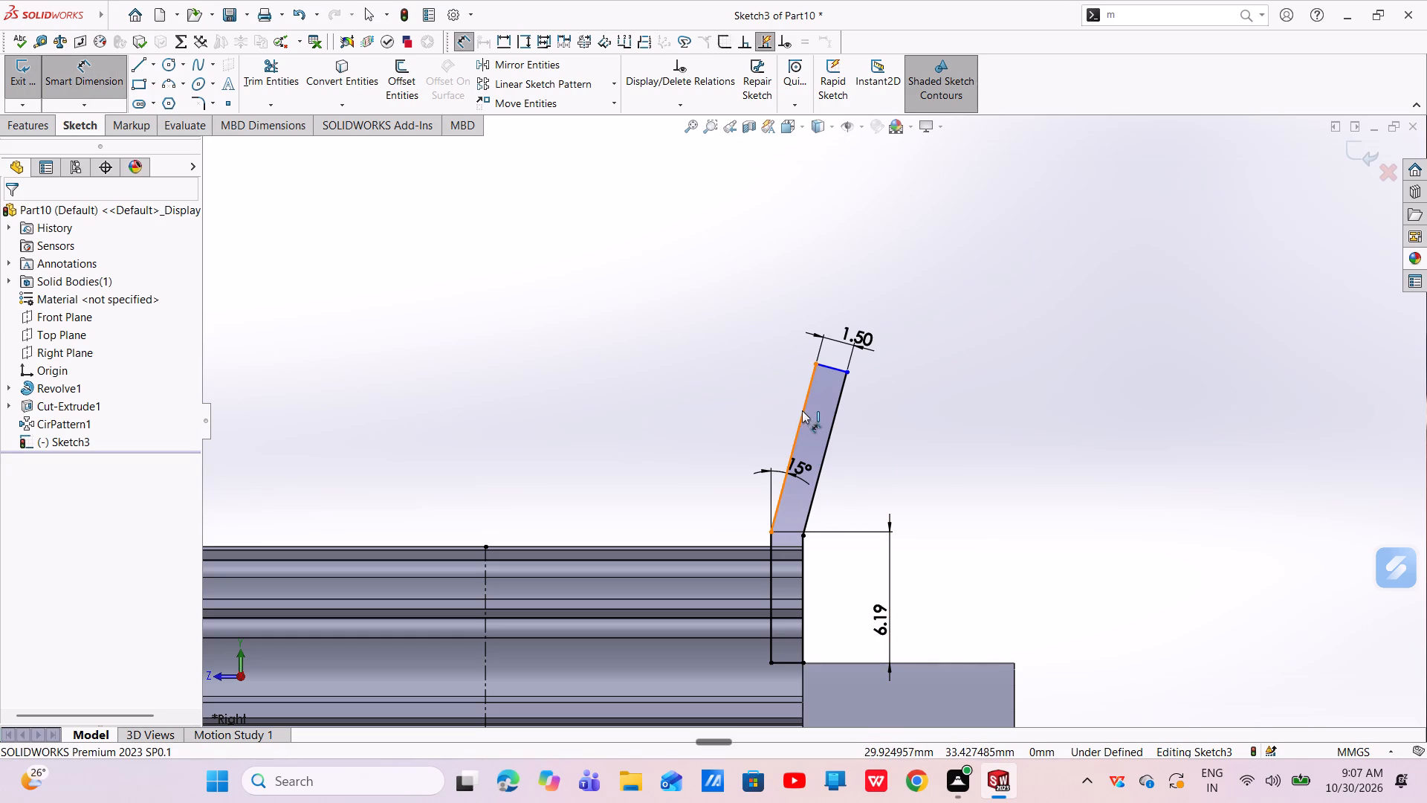
{"action": "left_click", "coordinate": [802, 410]}
{"action": "left_click", "coordinate": [699, 414]}
{"action": "key", "text": "BackSpace"}
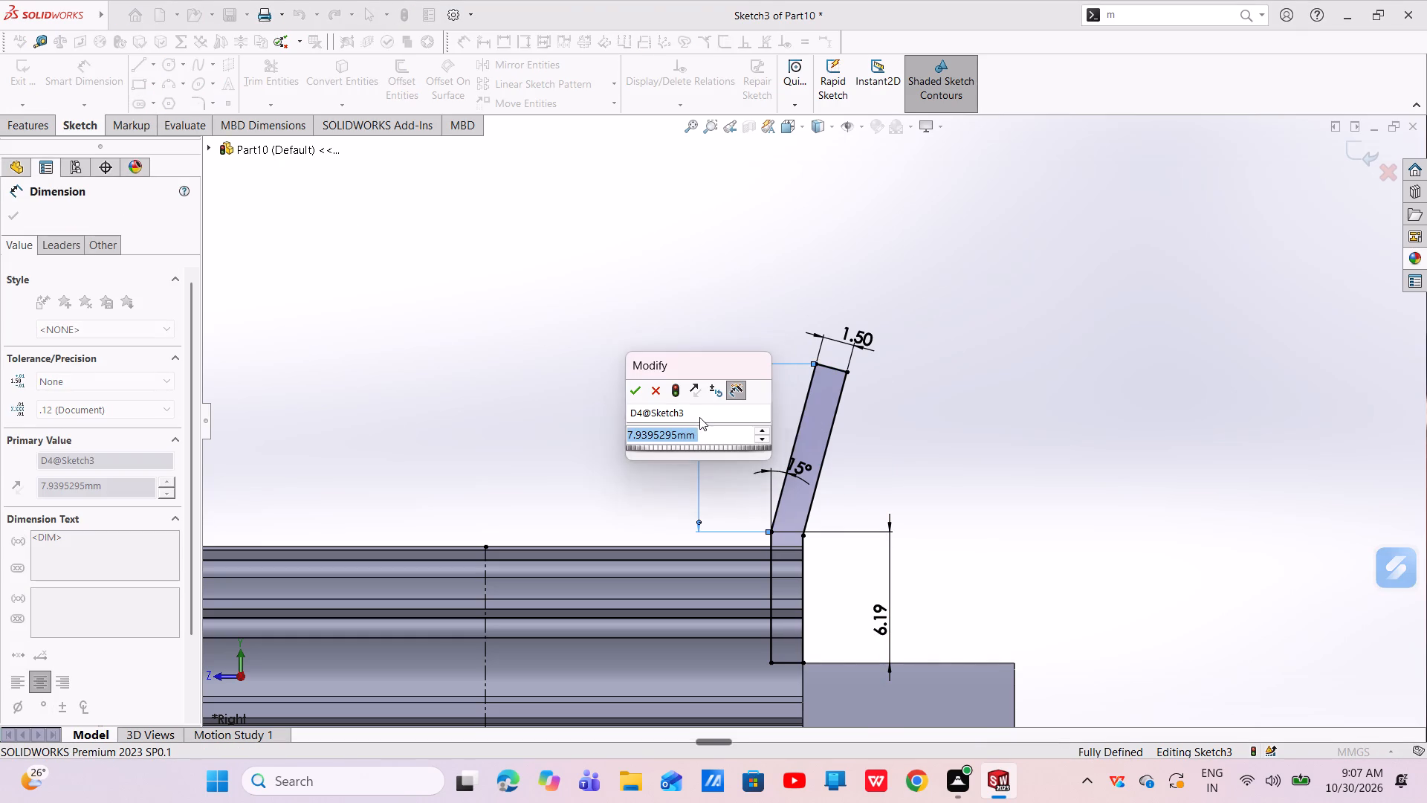
{"action": "type", "text": "2.40"}
{"action": "key", "text": "Return"}
{"action": "key", "text": "Escape"}
Mirror all six lines of the flange profile about the vertical centerline at the middle of the toothed cylinder, keeping the original.
{"action": "scroll", "coordinate": [854, 568], "scroll_direction": "up", "scroll_amount": 4}
{"action": "scroll", "coordinate": [844, 563], "scroll_direction": "down", "scroll_amount": 3}
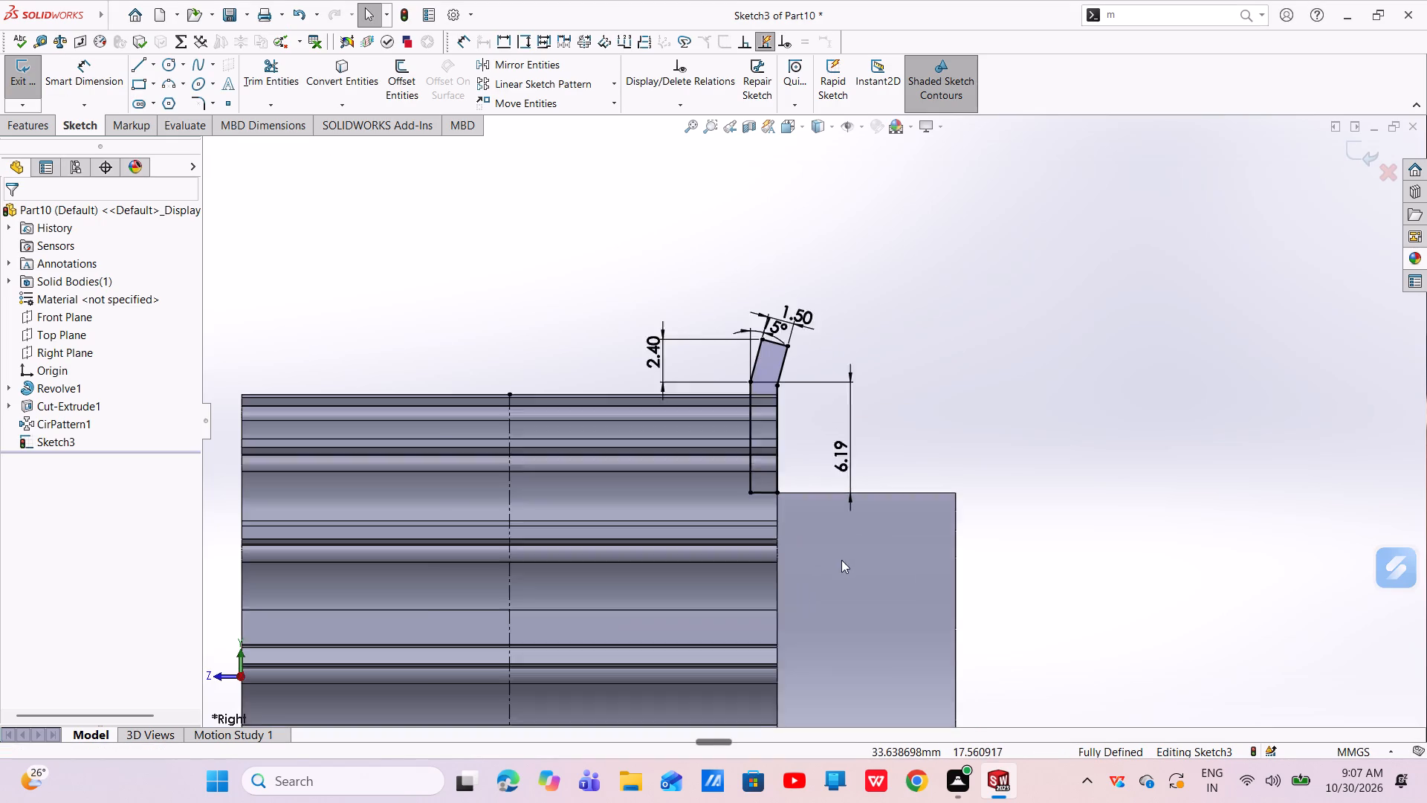
{"action": "scroll", "coordinate": [841, 560], "scroll_direction": "down", "scroll_amount": 1}
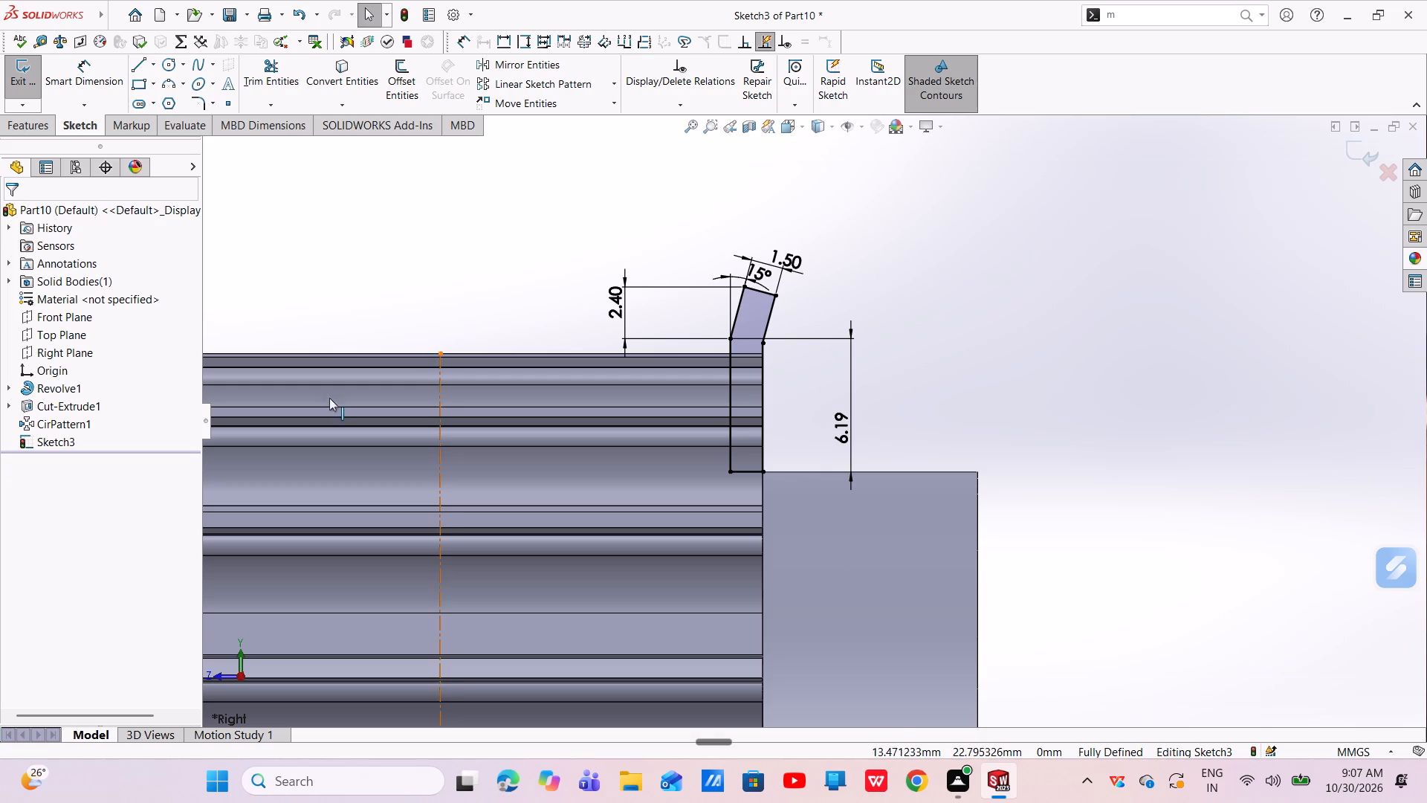
{"action": "left_click", "coordinate": [529, 66]}
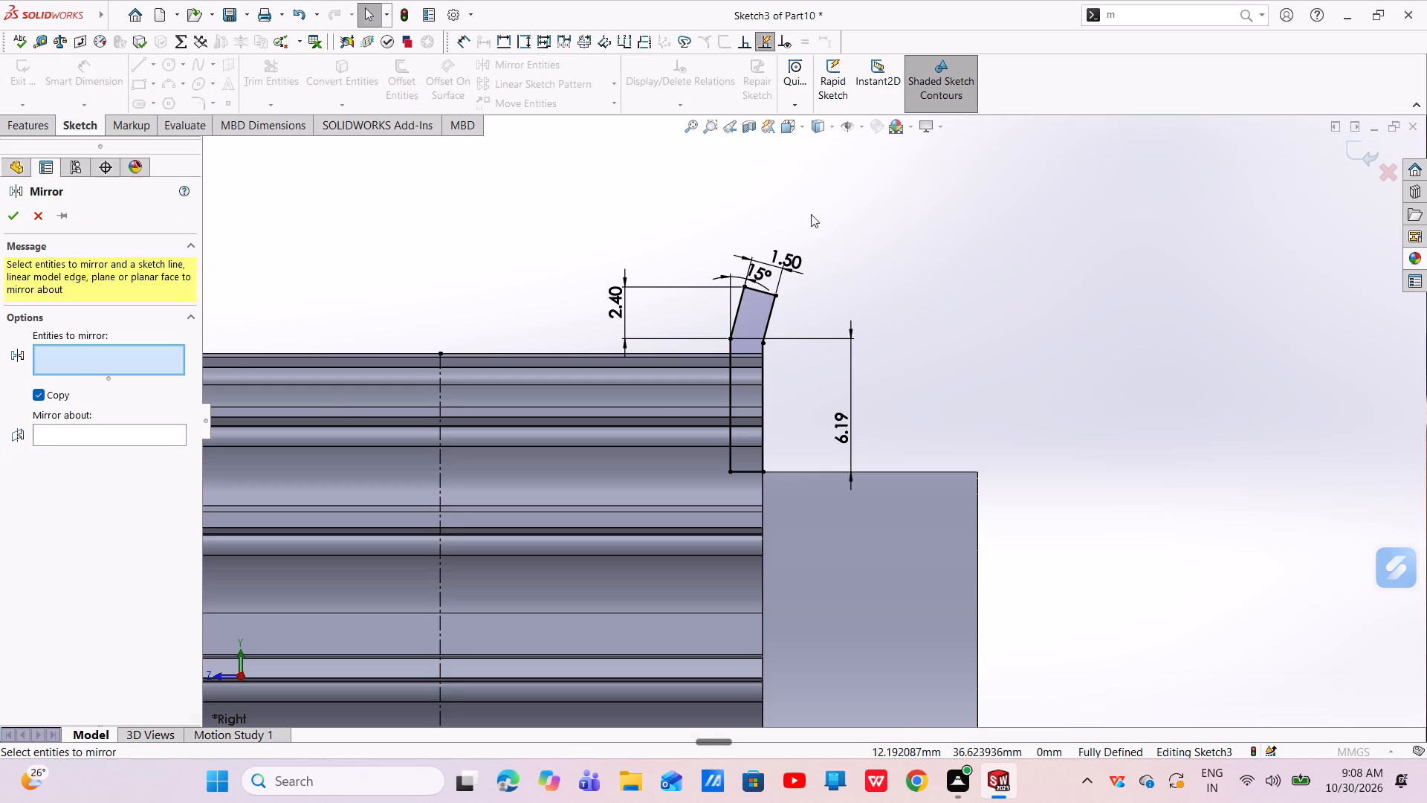
{"action": "scroll", "coordinate": [813, 361], "scroll_direction": "down", "scroll_amount": 5}
{"action": "left_click", "coordinate": [737, 303]}
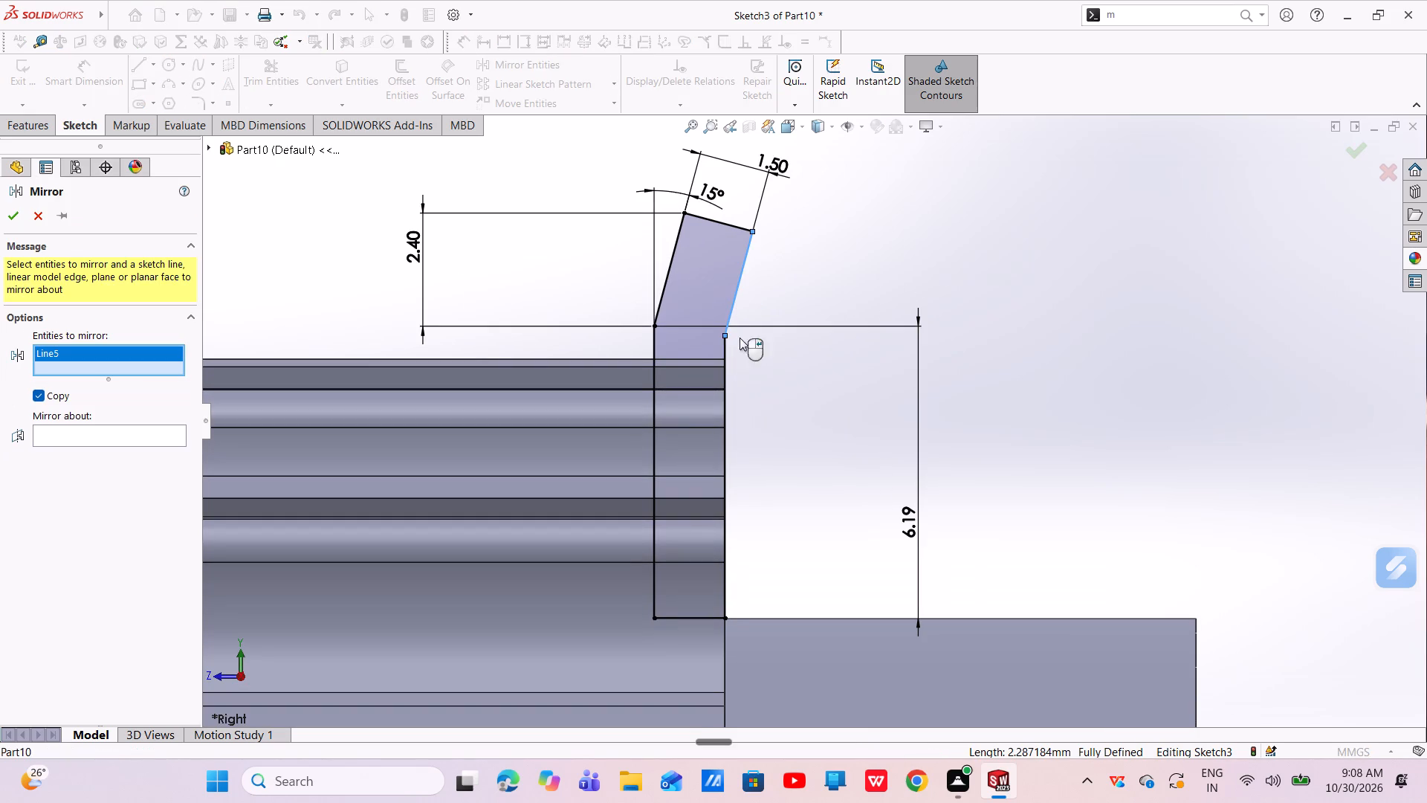
{"action": "left_click", "coordinate": [726, 355]}
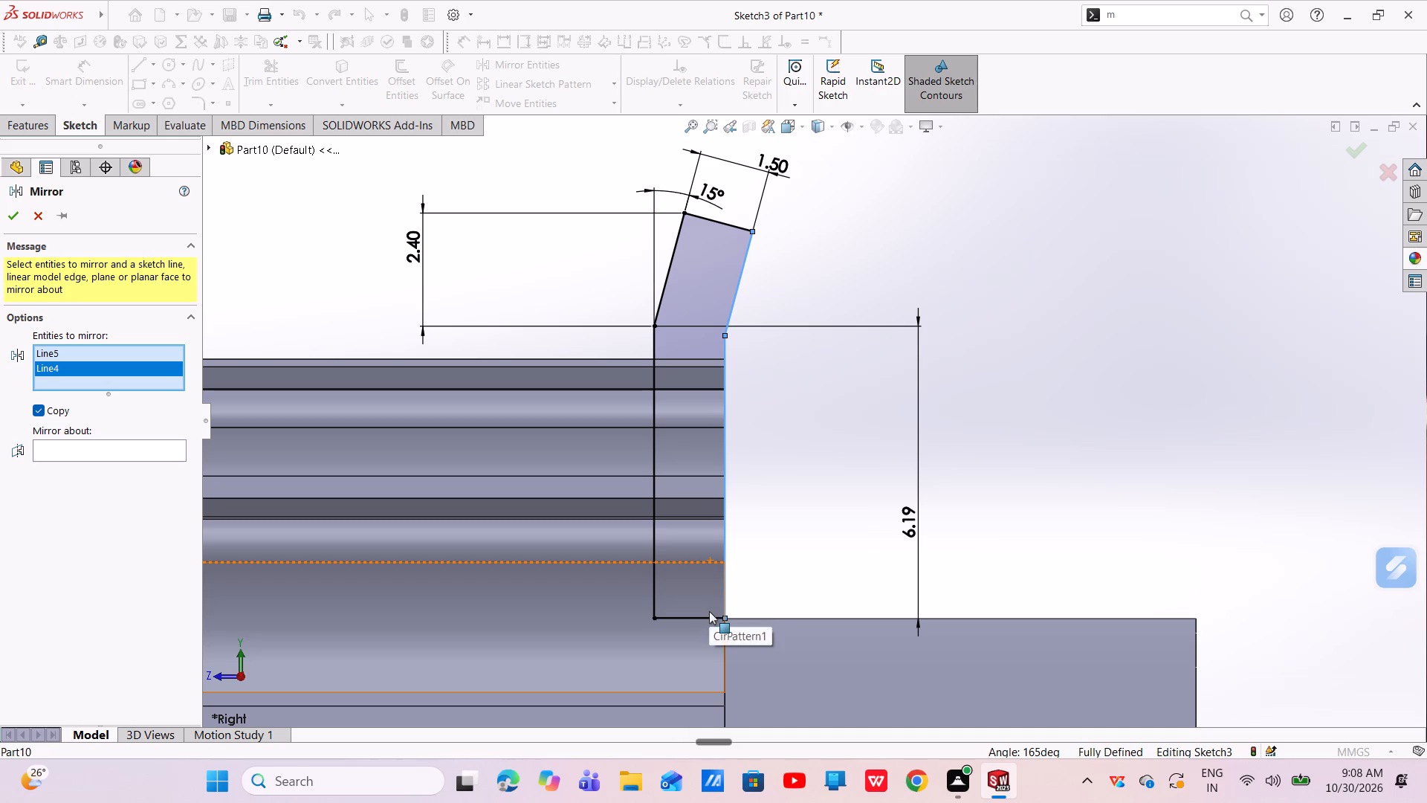
{"action": "left_click", "coordinate": [708, 616]}
{"action": "left_click", "coordinate": [654, 556]}
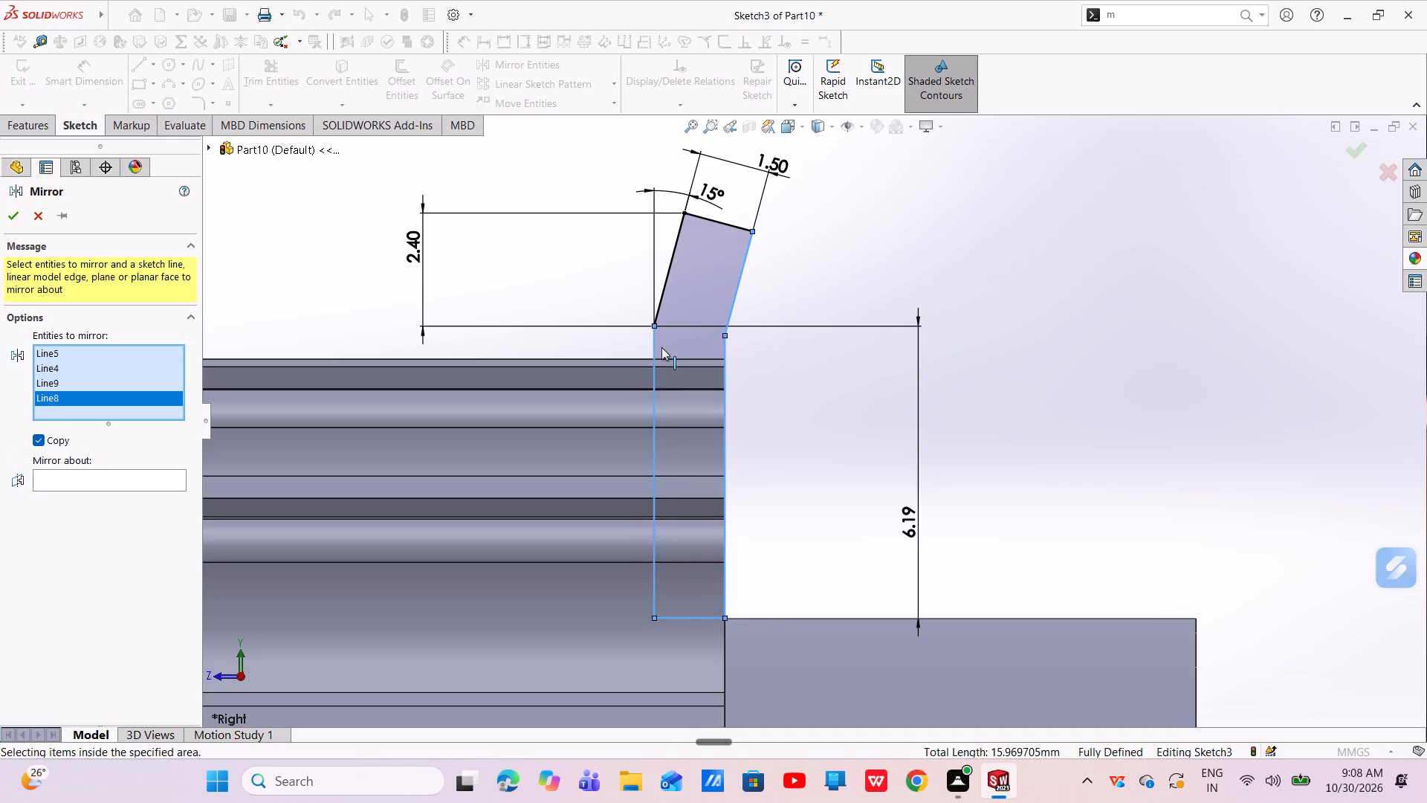
{"action": "left_click", "coordinate": [665, 280]}
{"action": "left_click", "coordinate": [701, 218]}
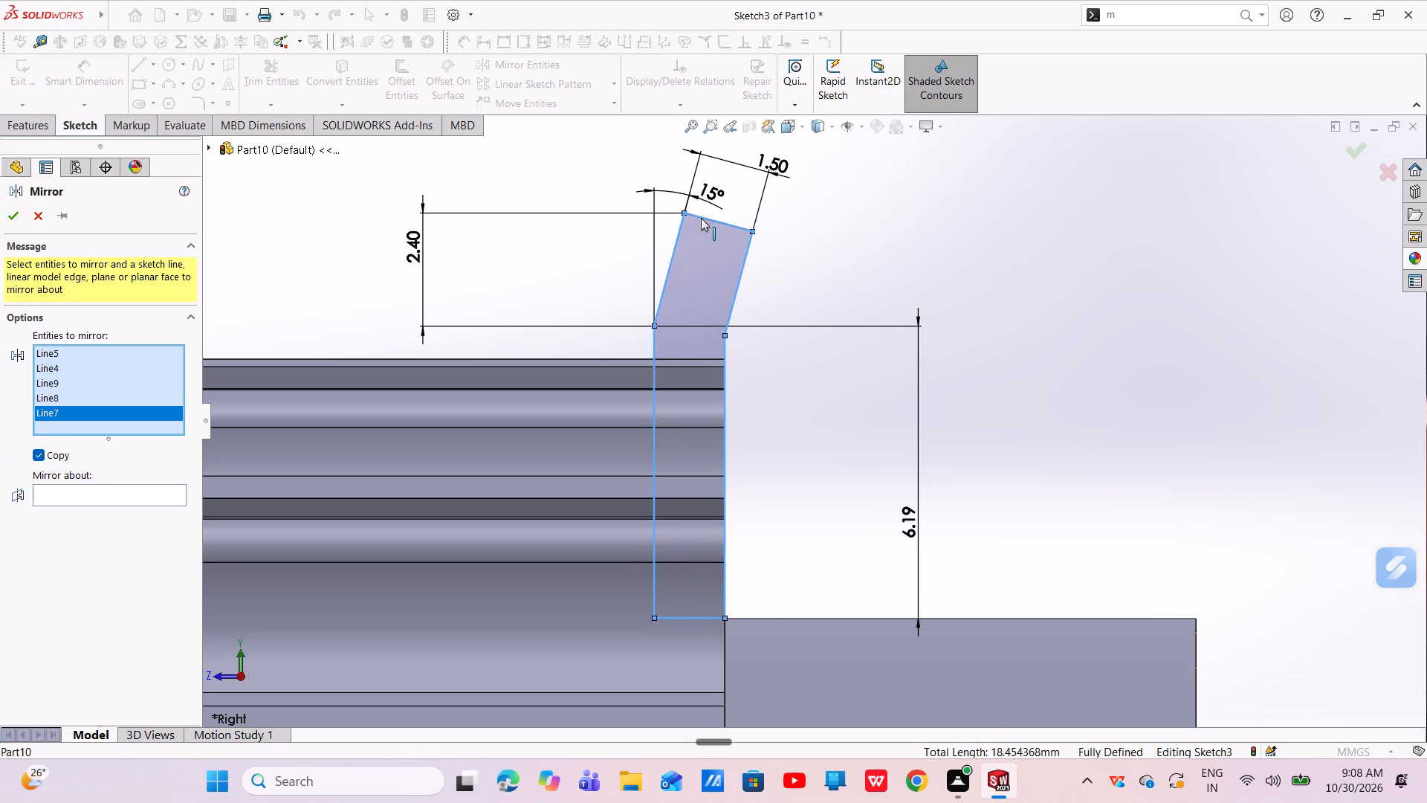
{"action": "scroll", "coordinate": [734, 306], "scroll_direction": "up", "scroll_amount": 5}
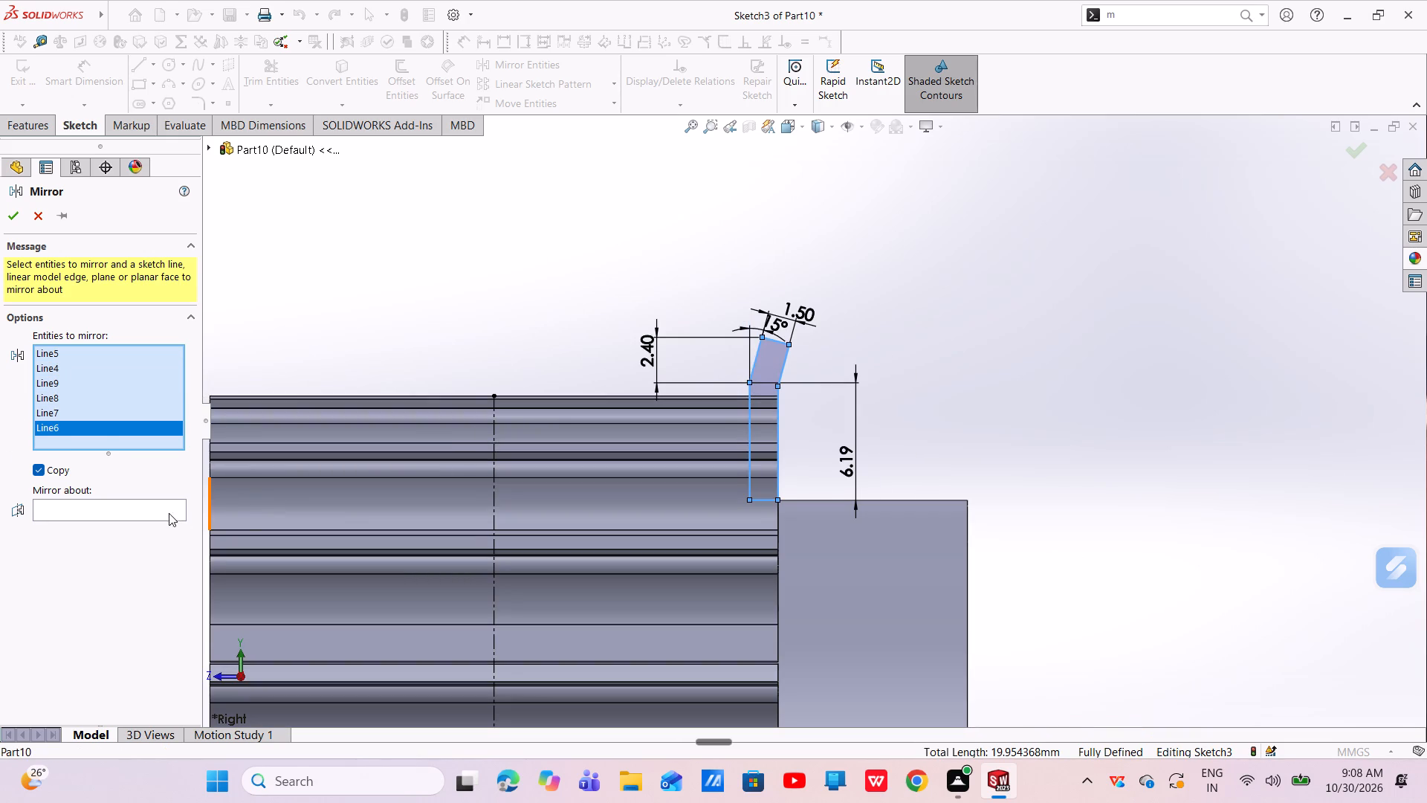
{"action": "left_click", "coordinate": [162, 509]}
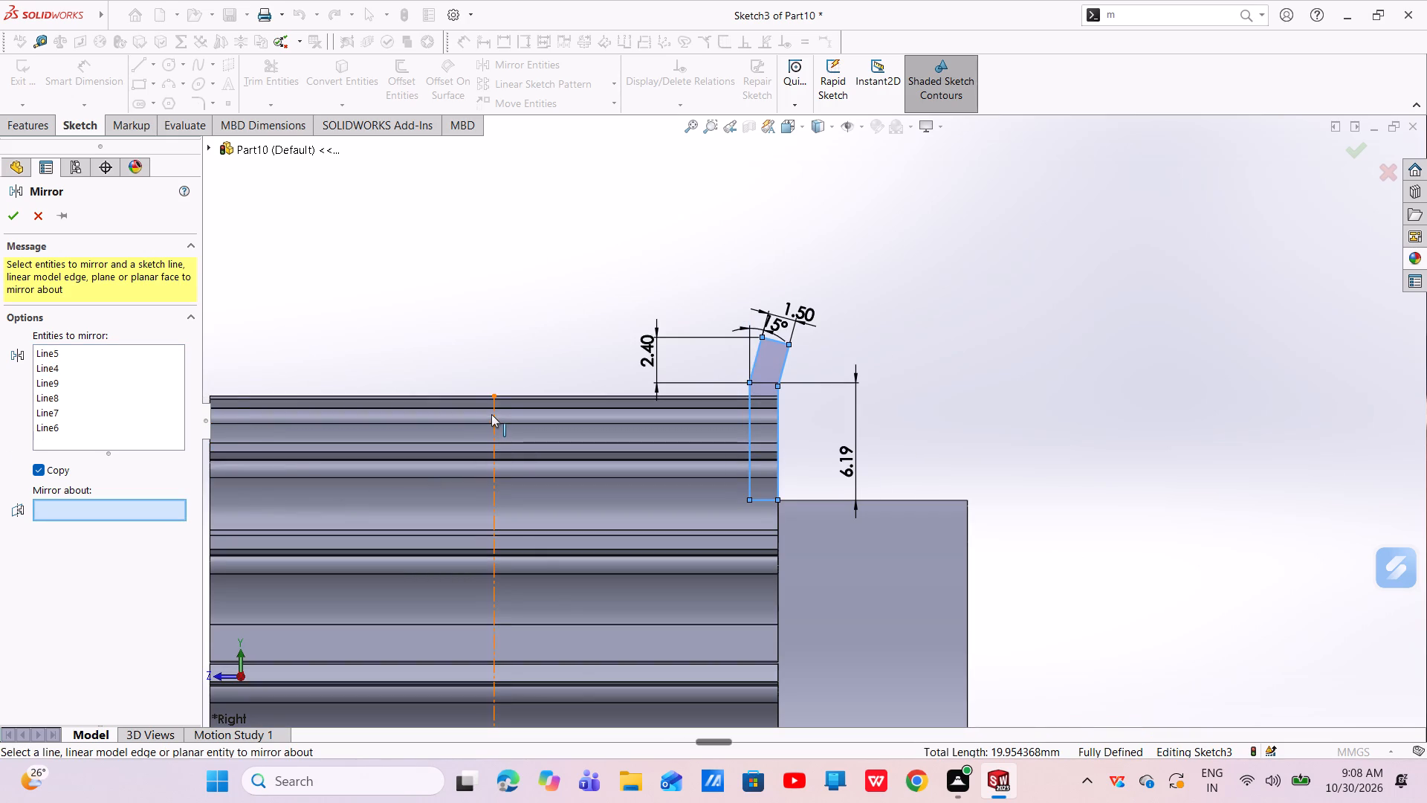
{"action": "left_click", "coordinate": [491, 413]}
{"action": "scroll", "coordinate": [491, 414], "scroll_direction": "up", "scroll_amount": 3}
{"action": "right_click", "coordinate": [407, 401]}
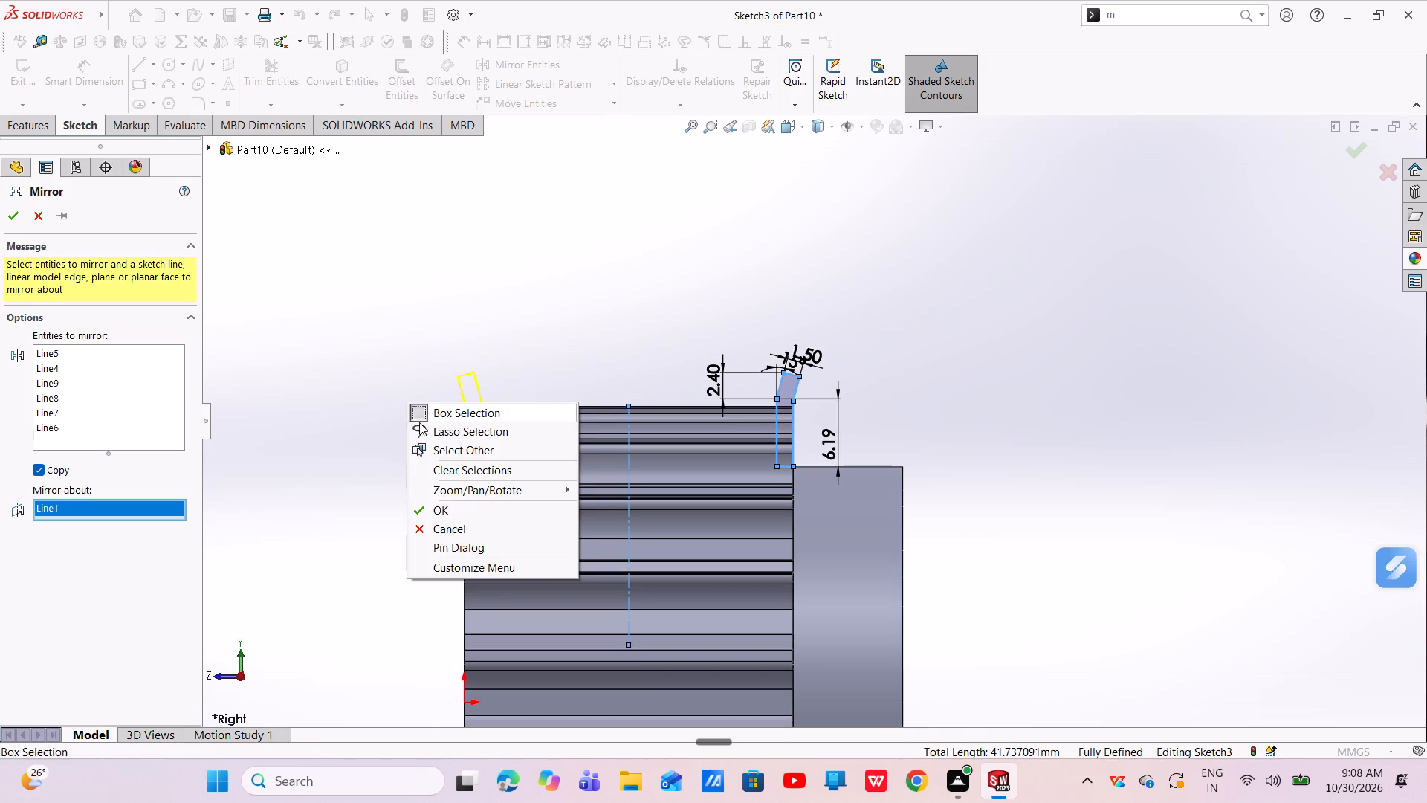
{"action": "left_click", "coordinate": [447, 504]}
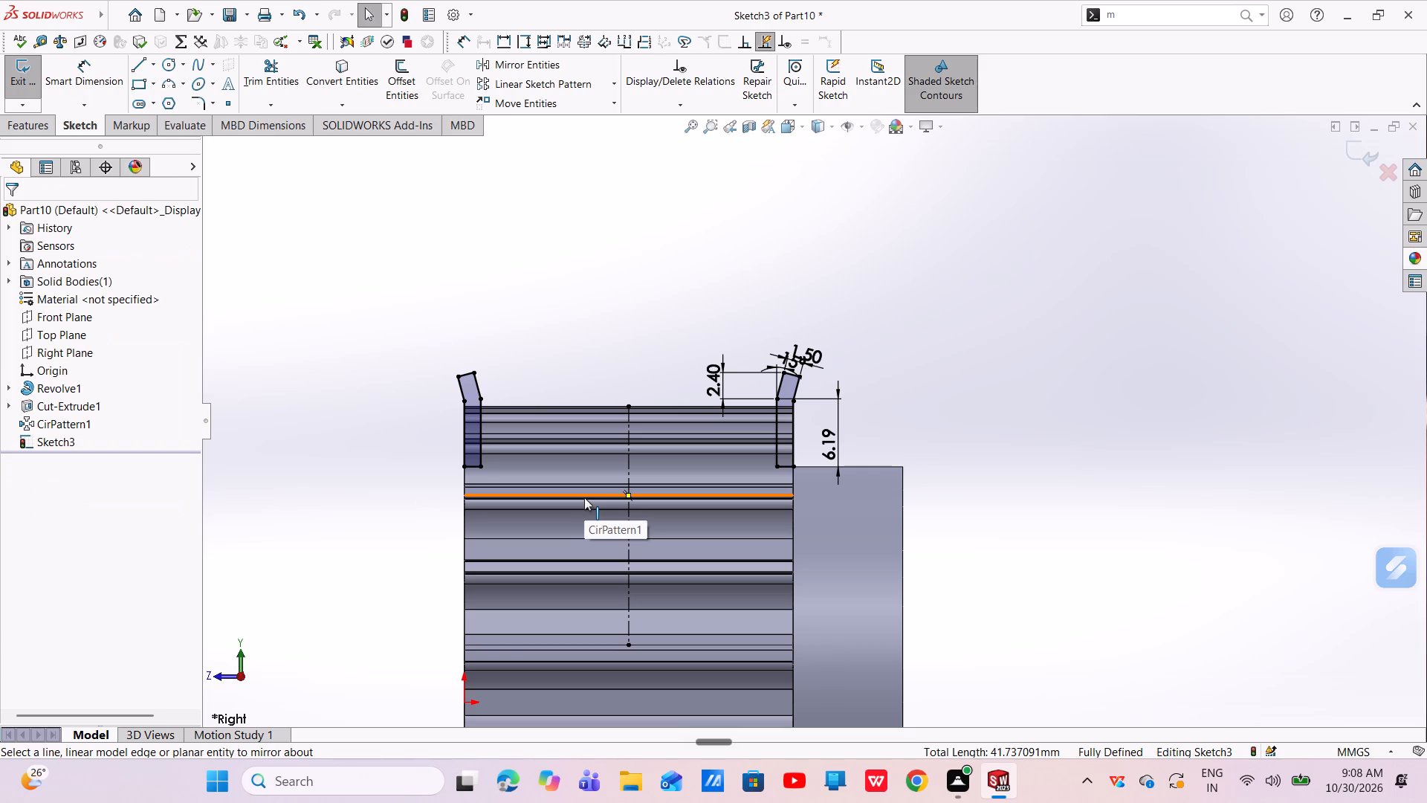
Sketch a horizontal centerline about 4 mm long from the origin, running outward away from the toothed cylinder.
{"action": "scroll", "coordinate": [539, 503], "scroll_direction": "up", "scroll_amount": 2}
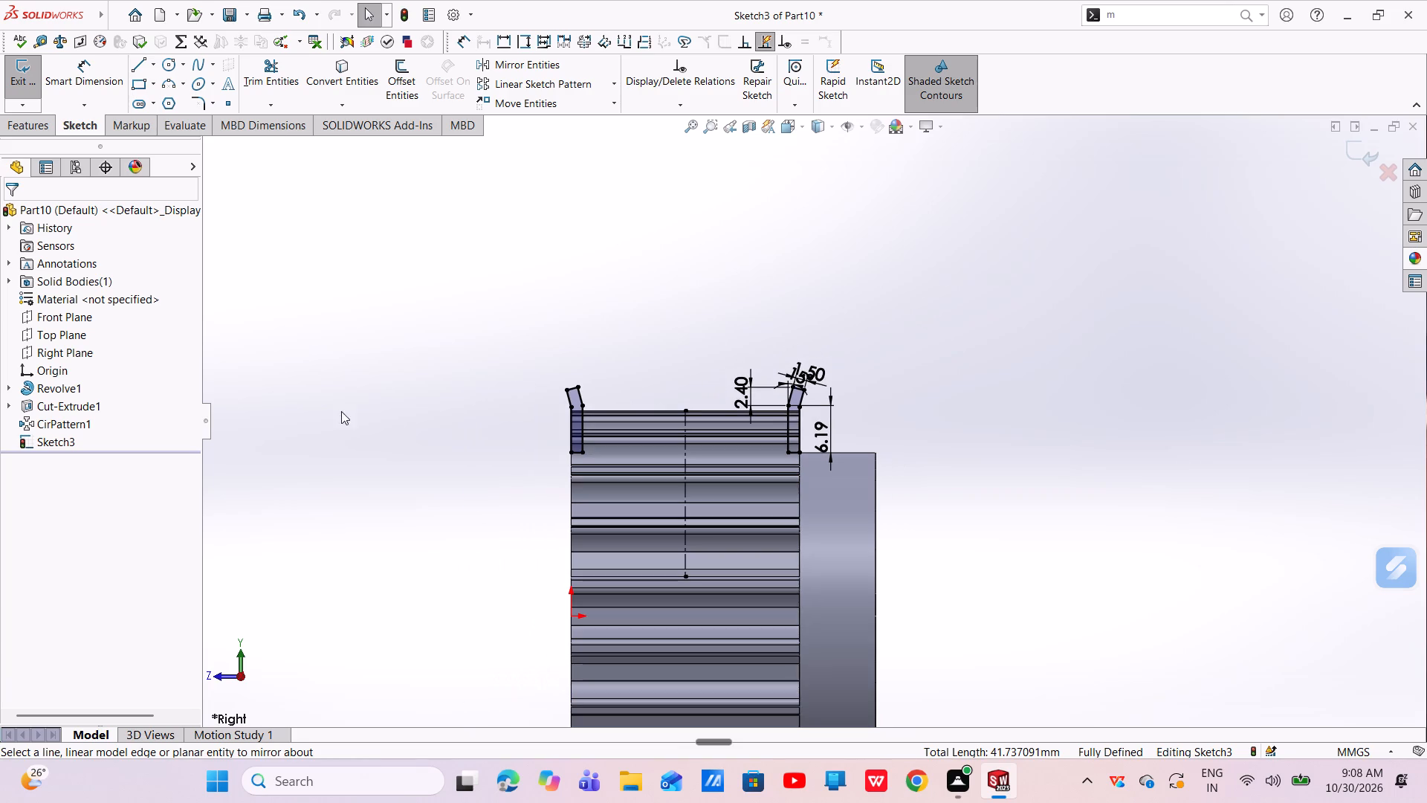
{"action": "left_click", "coordinate": [151, 65]}
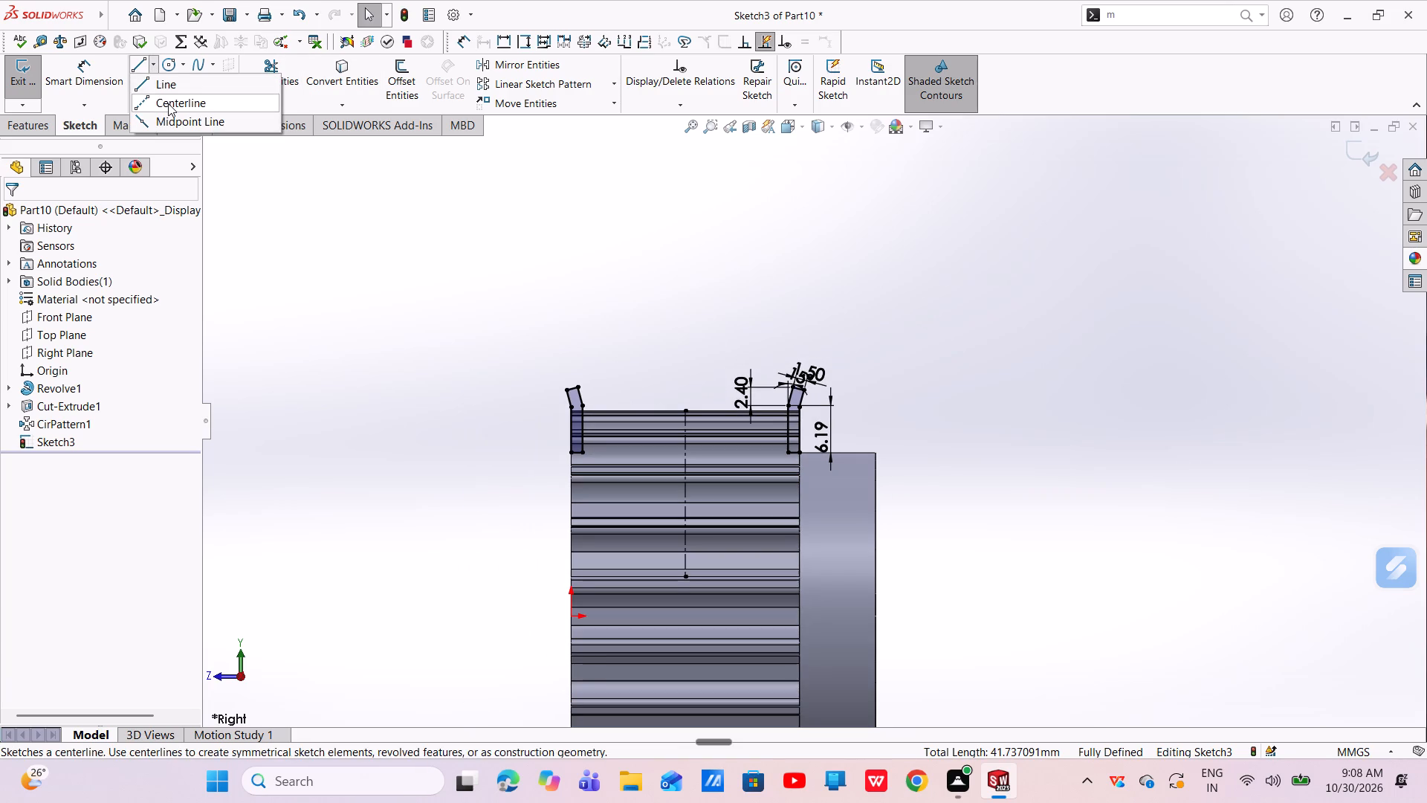
{"action": "left_click", "coordinate": [168, 103]}
{"action": "scroll", "coordinate": [534, 625], "scroll_direction": "down", "scroll_amount": 7}
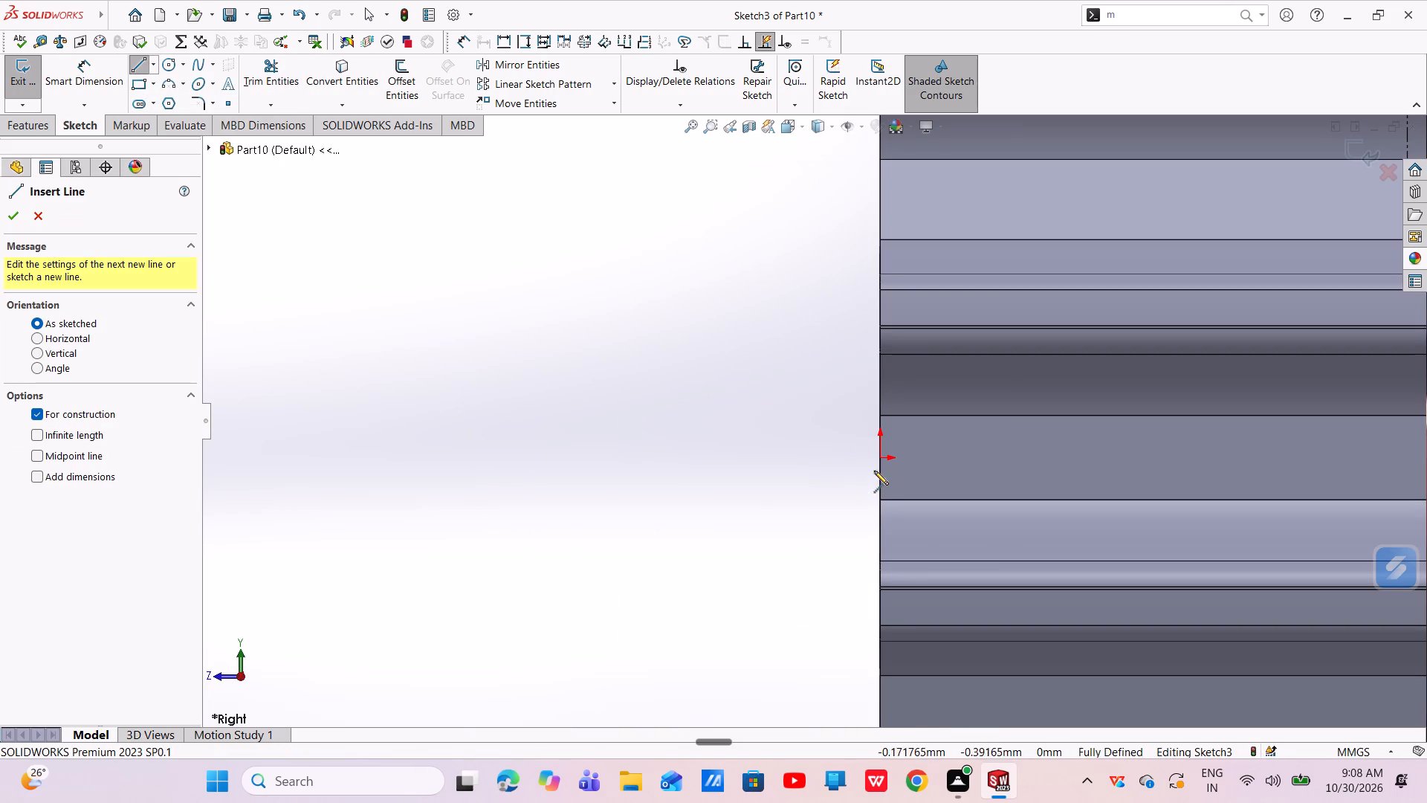
{"action": "left_click", "coordinate": [880, 459]}
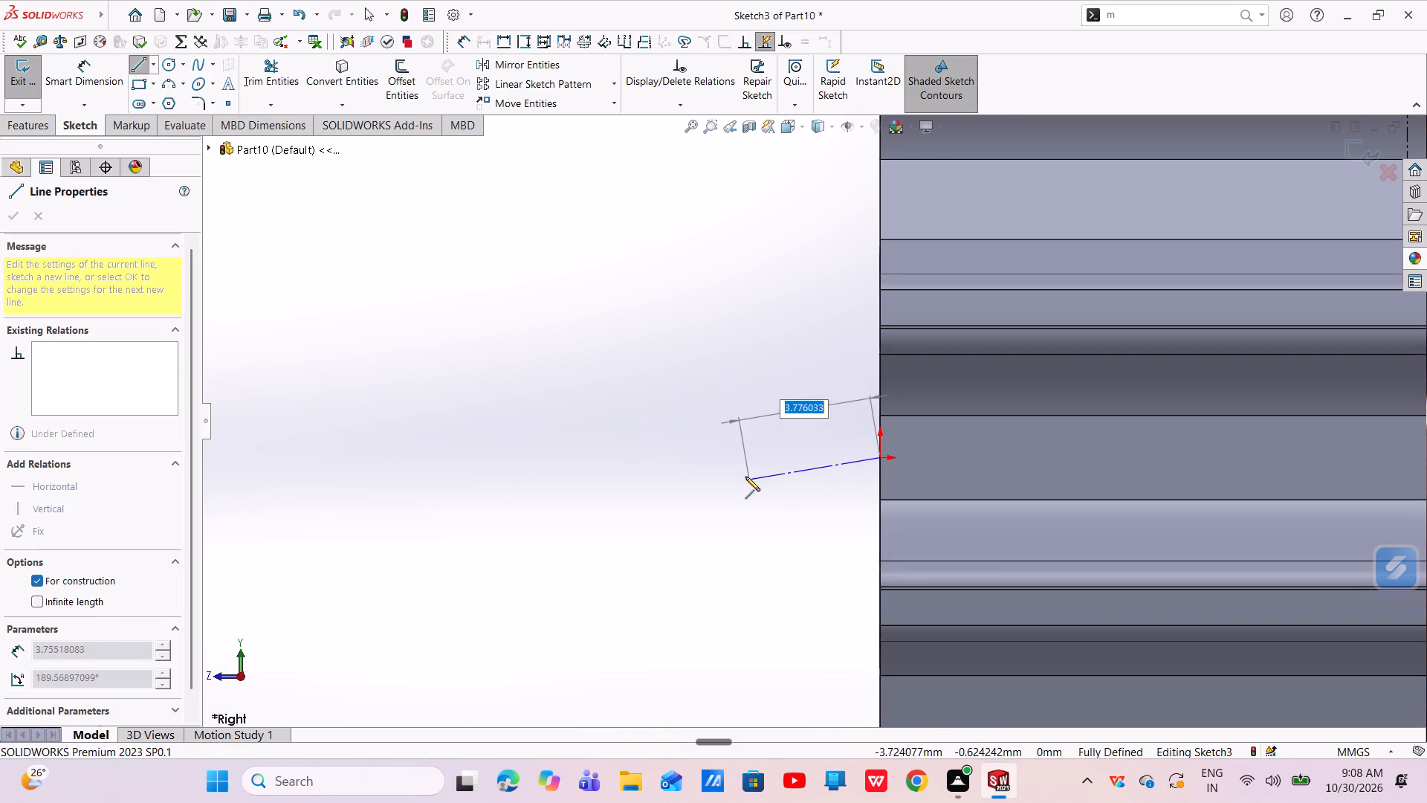
{"action": "left_click", "coordinate": [741, 459]}
{"action": "right_click", "coordinate": [742, 459]}
{"action": "left_click", "coordinate": [757, 474]}
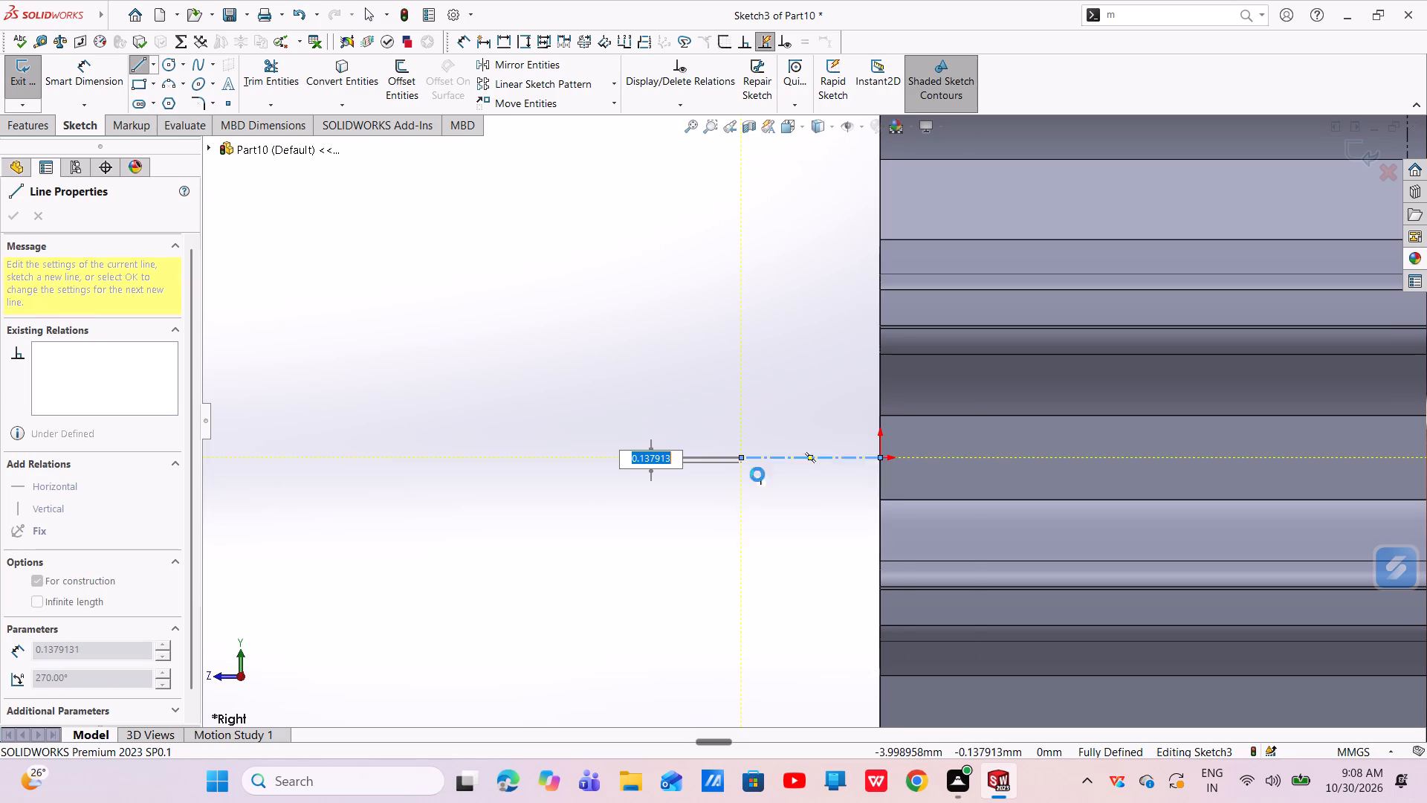
{"action": "left_click", "coordinate": [782, 456]}
{"action": "left_click", "coordinate": [822, 393]}
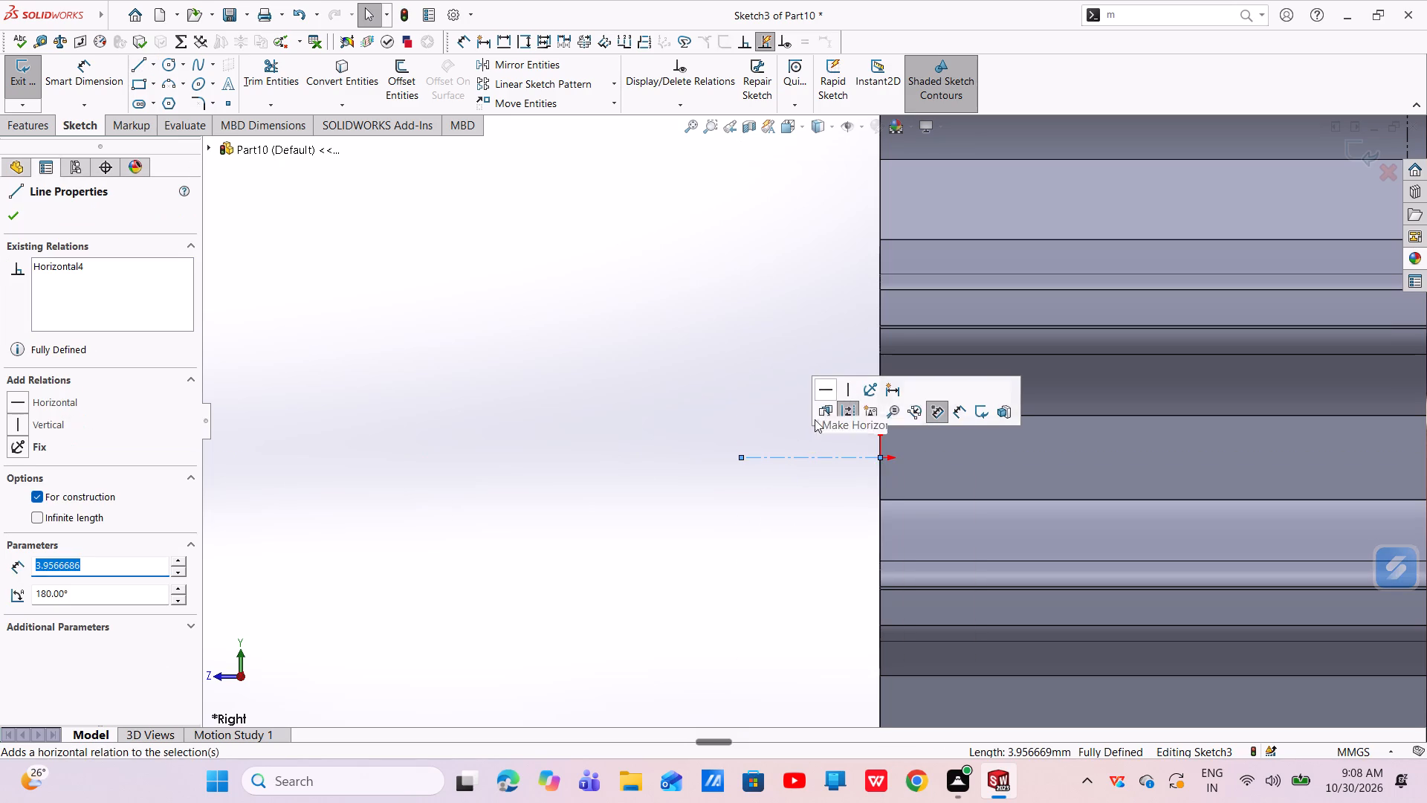
{"action": "key", "text": "Escape"}
{"action": "key", "text": "Escape"}
{"action": "key", "text": "Escape"}
Revolve both flange profiles 360 degrees about the short horizontal centerline at the origin, merging the result with the body.
{"action": "scroll", "coordinate": [819, 511], "scroll_direction": "up", "scroll_amount": 2}
{"action": "middle_click_drag", "start_coordinate": [809, 510], "coordinate": [841, 536]}
{"action": "scroll", "coordinate": [833, 518], "scroll_direction": "up", "scroll_amount": 4}
{"action": "scroll", "coordinate": [919, 332], "scroll_direction": "up", "scroll_amount": 3}
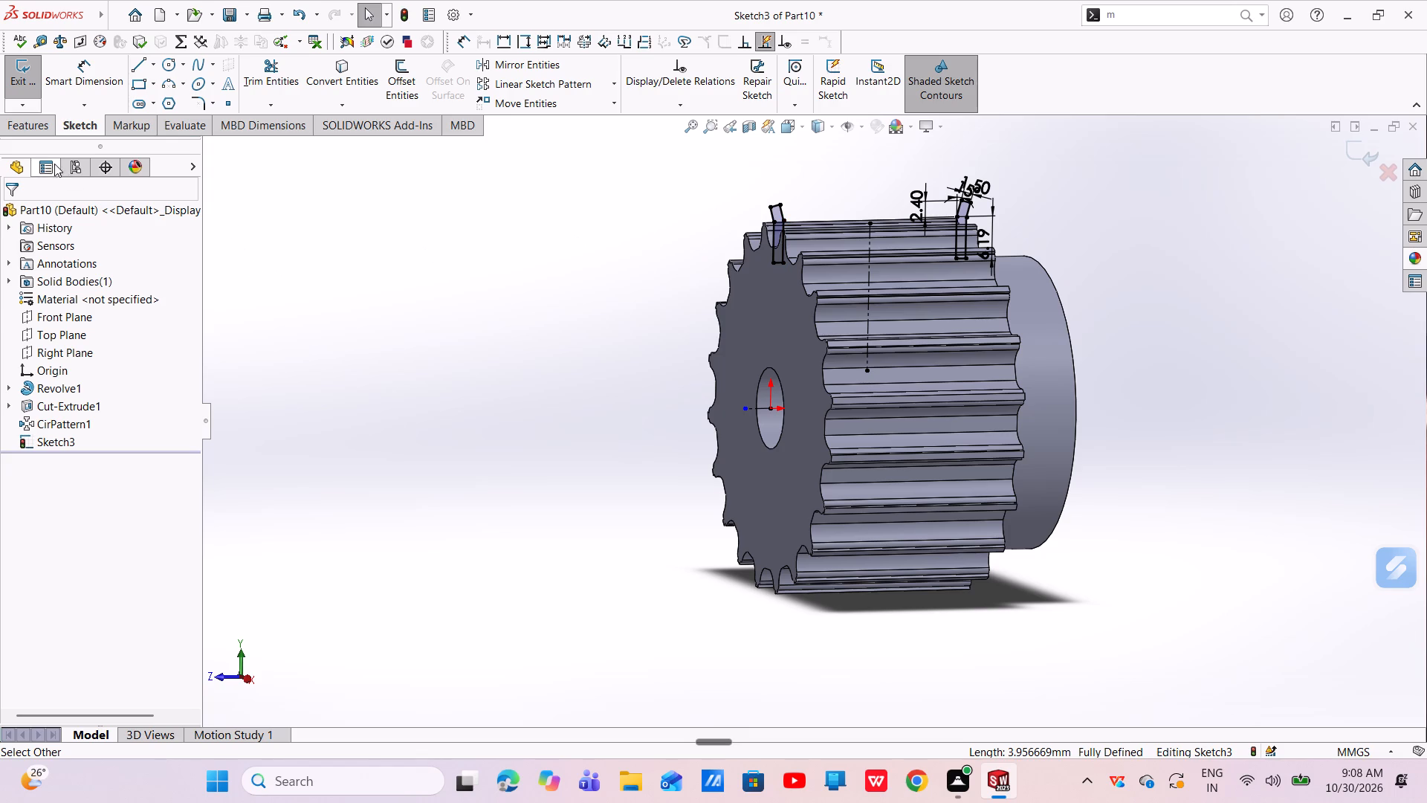
{"action": "left_click", "coordinate": [32, 125]}
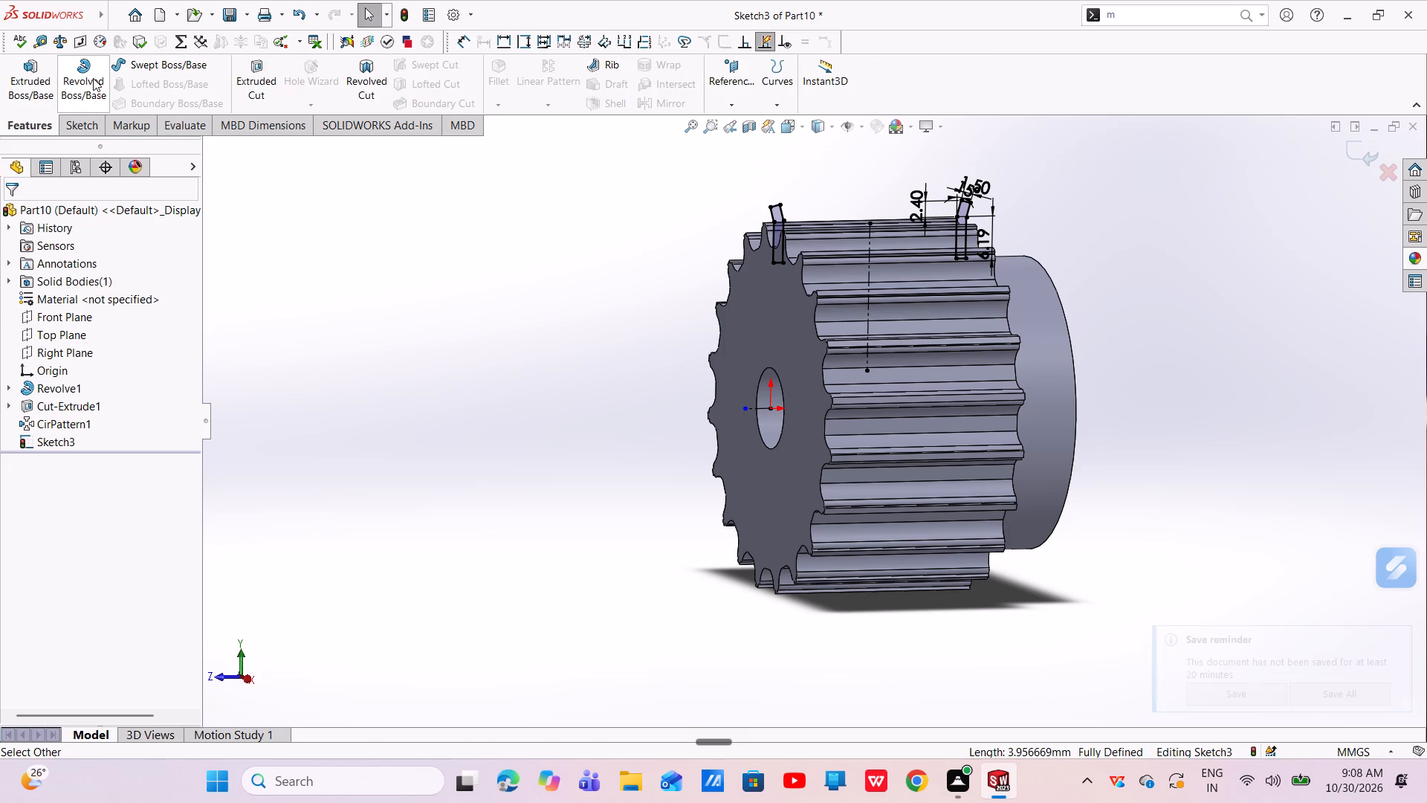
{"action": "left_click", "coordinate": [93, 78]}
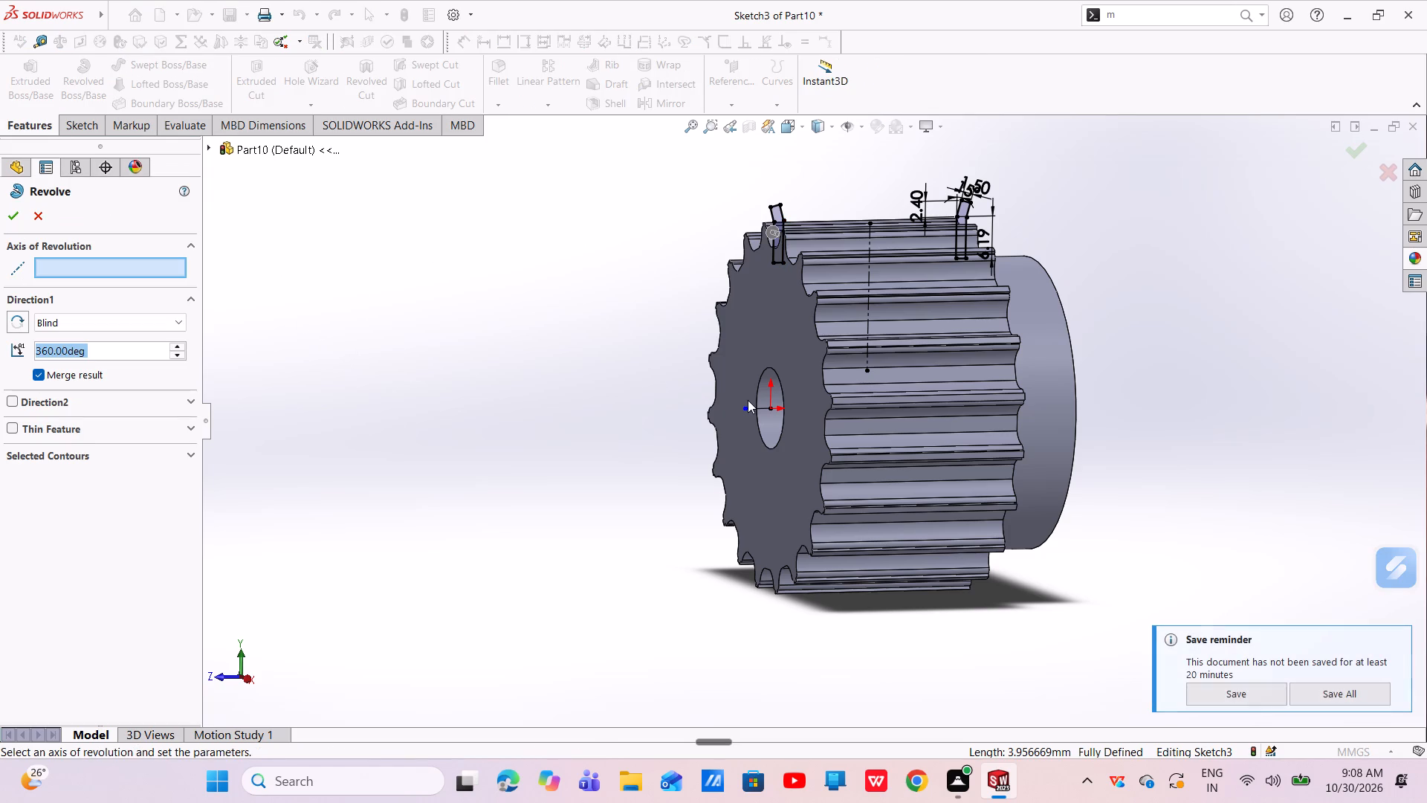
{"action": "left_click", "coordinate": [755, 405]}
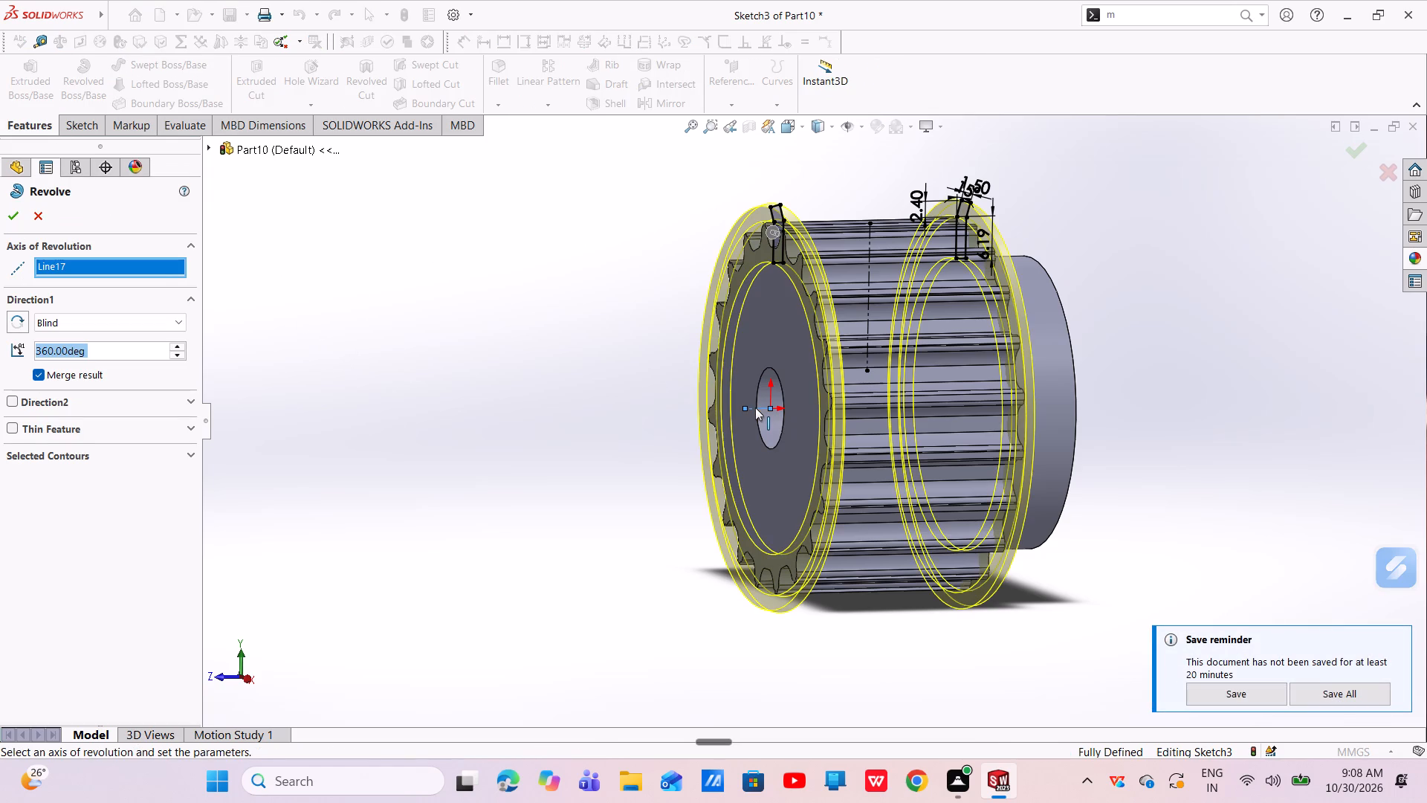
{"action": "left_click", "coordinate": [13, 215]}
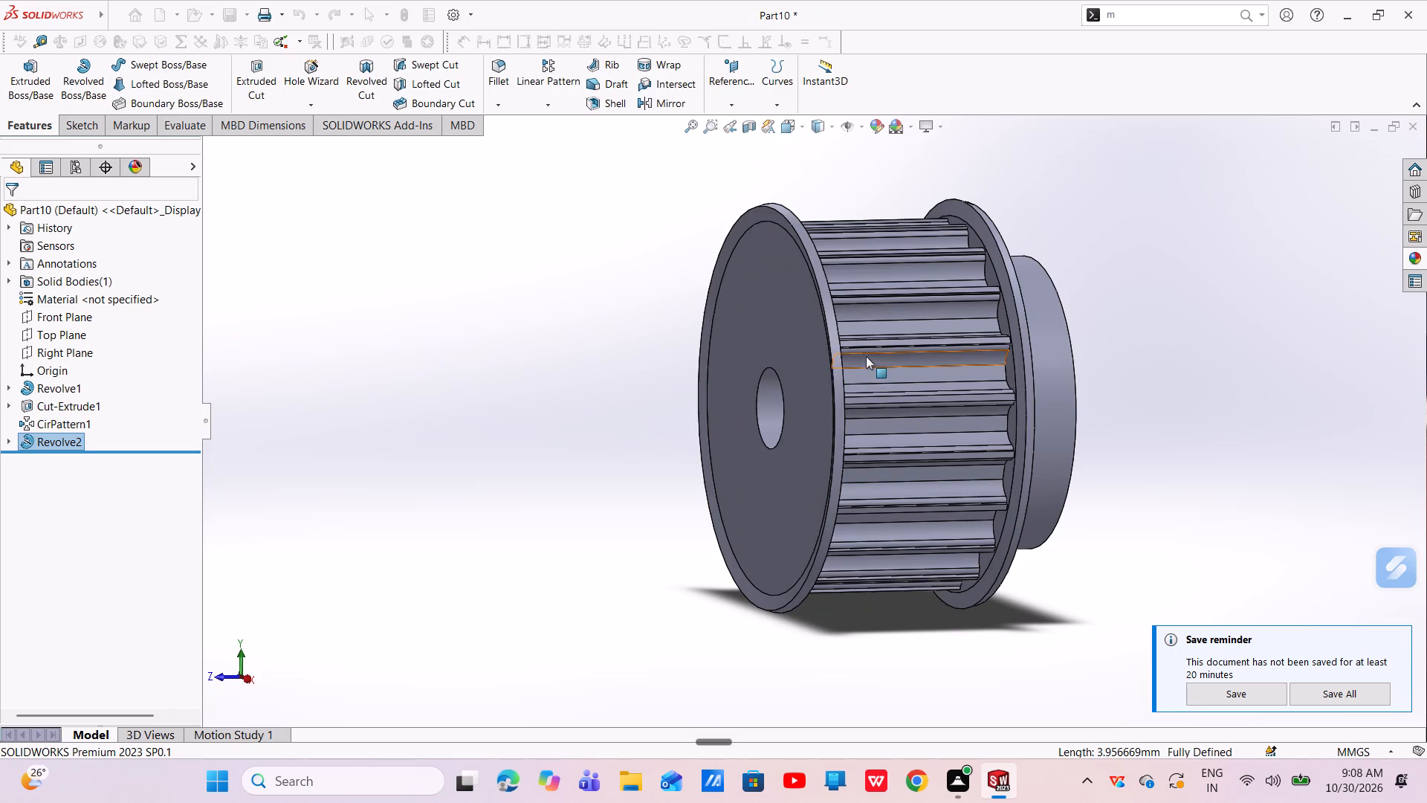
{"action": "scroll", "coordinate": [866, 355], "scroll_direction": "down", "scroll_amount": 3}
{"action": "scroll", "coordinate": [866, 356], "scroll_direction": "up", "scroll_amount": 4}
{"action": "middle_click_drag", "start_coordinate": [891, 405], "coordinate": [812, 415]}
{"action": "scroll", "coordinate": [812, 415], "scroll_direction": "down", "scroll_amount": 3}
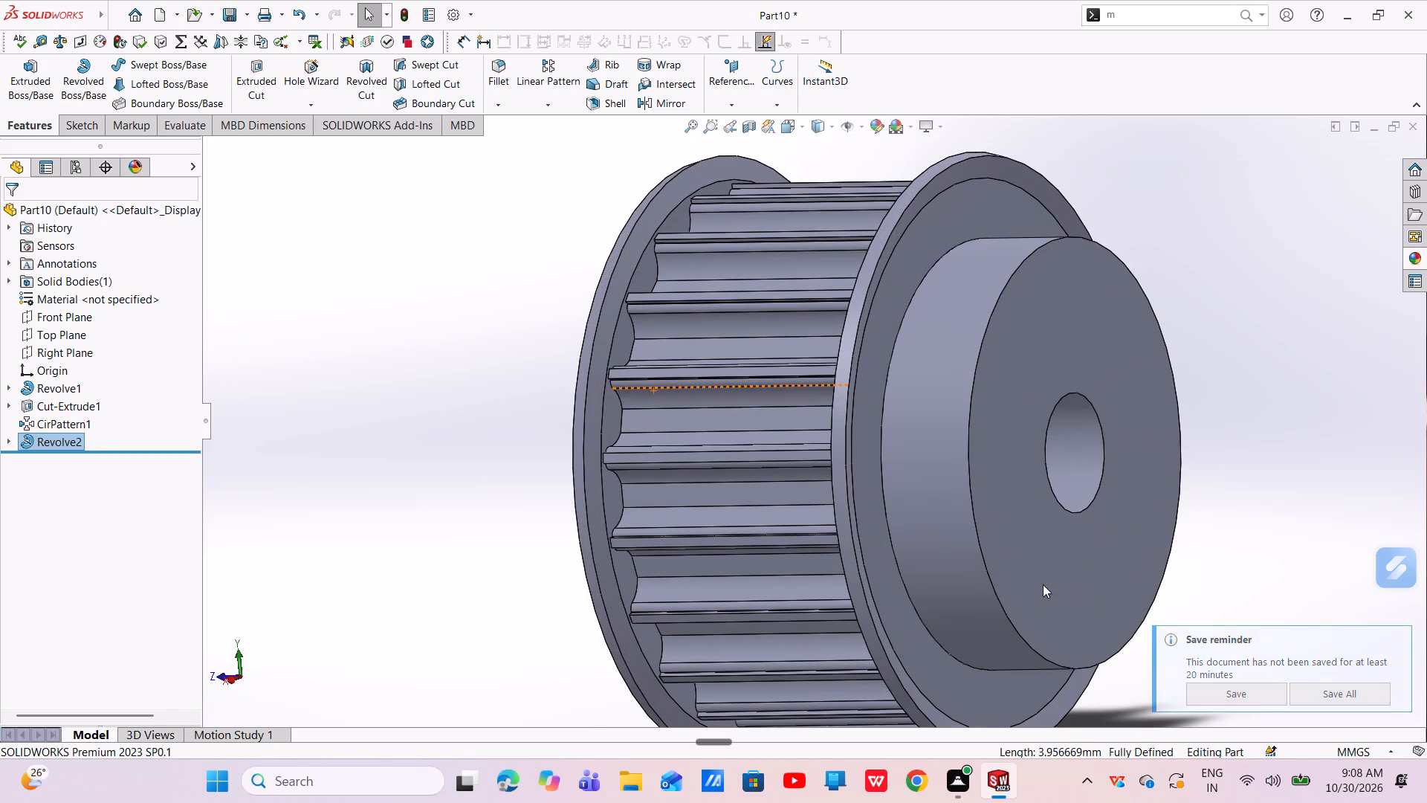
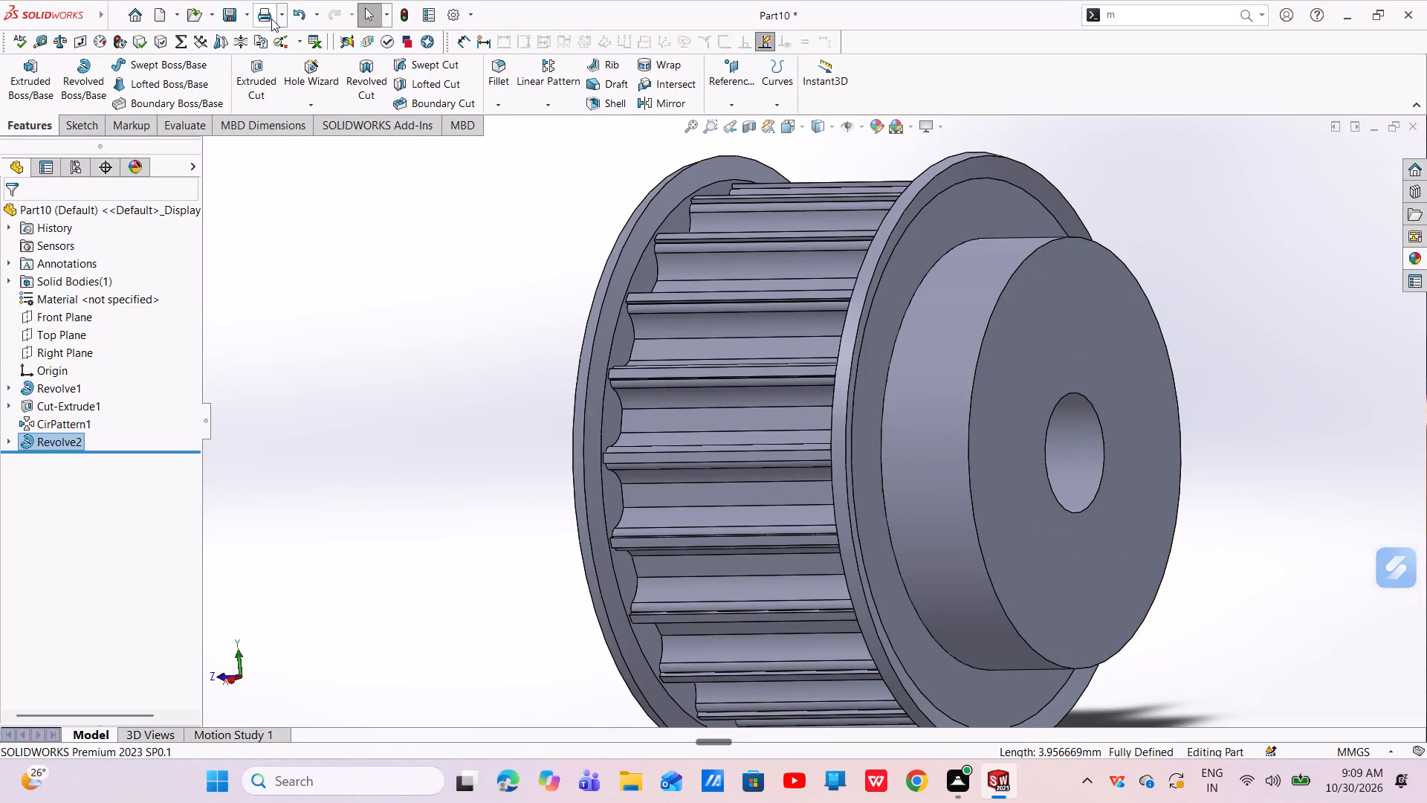
Save the part in the current folder under the file name "wheel 1 belt".
{"action": "left_click", "coordinate": [236, 16]}
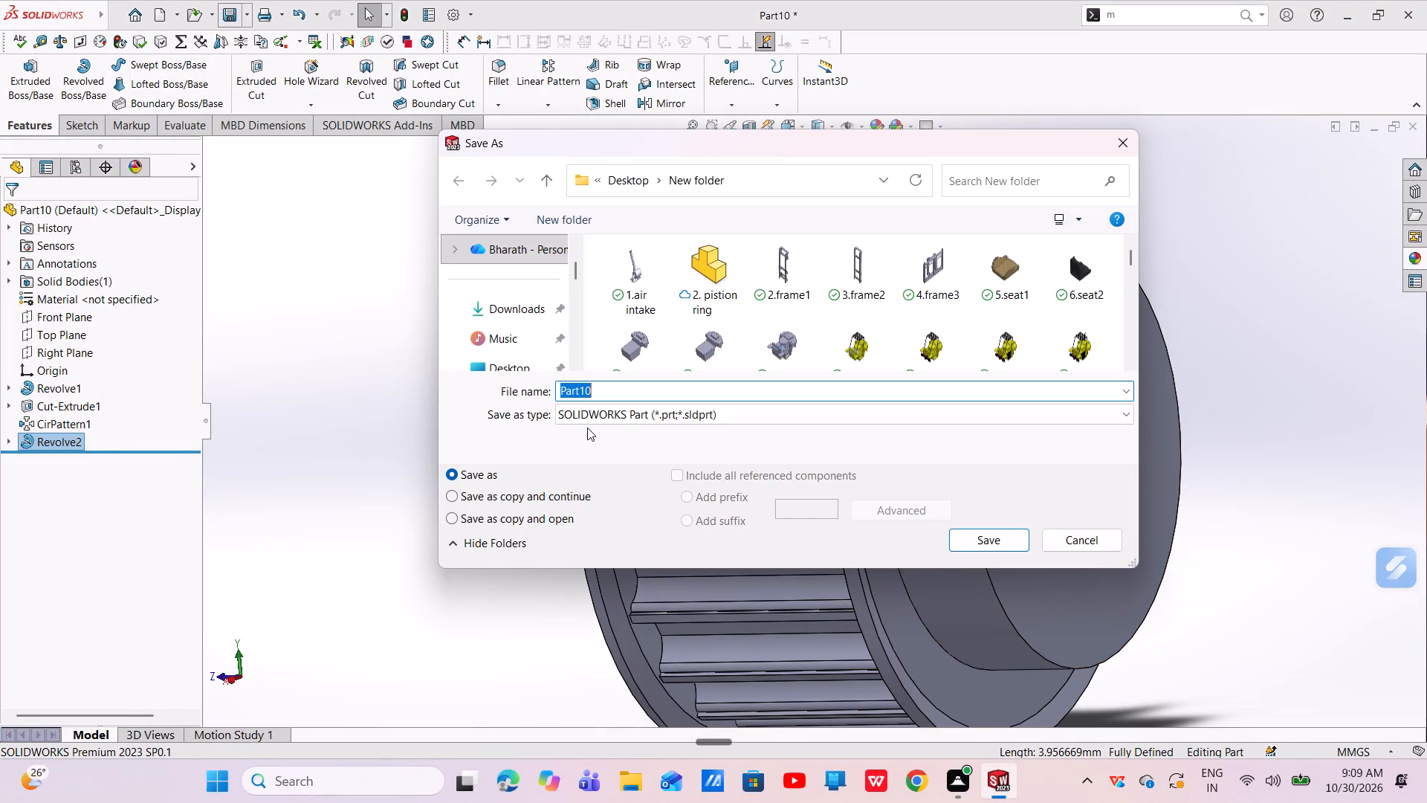
{"action": "key", "text": "BackSpace"}
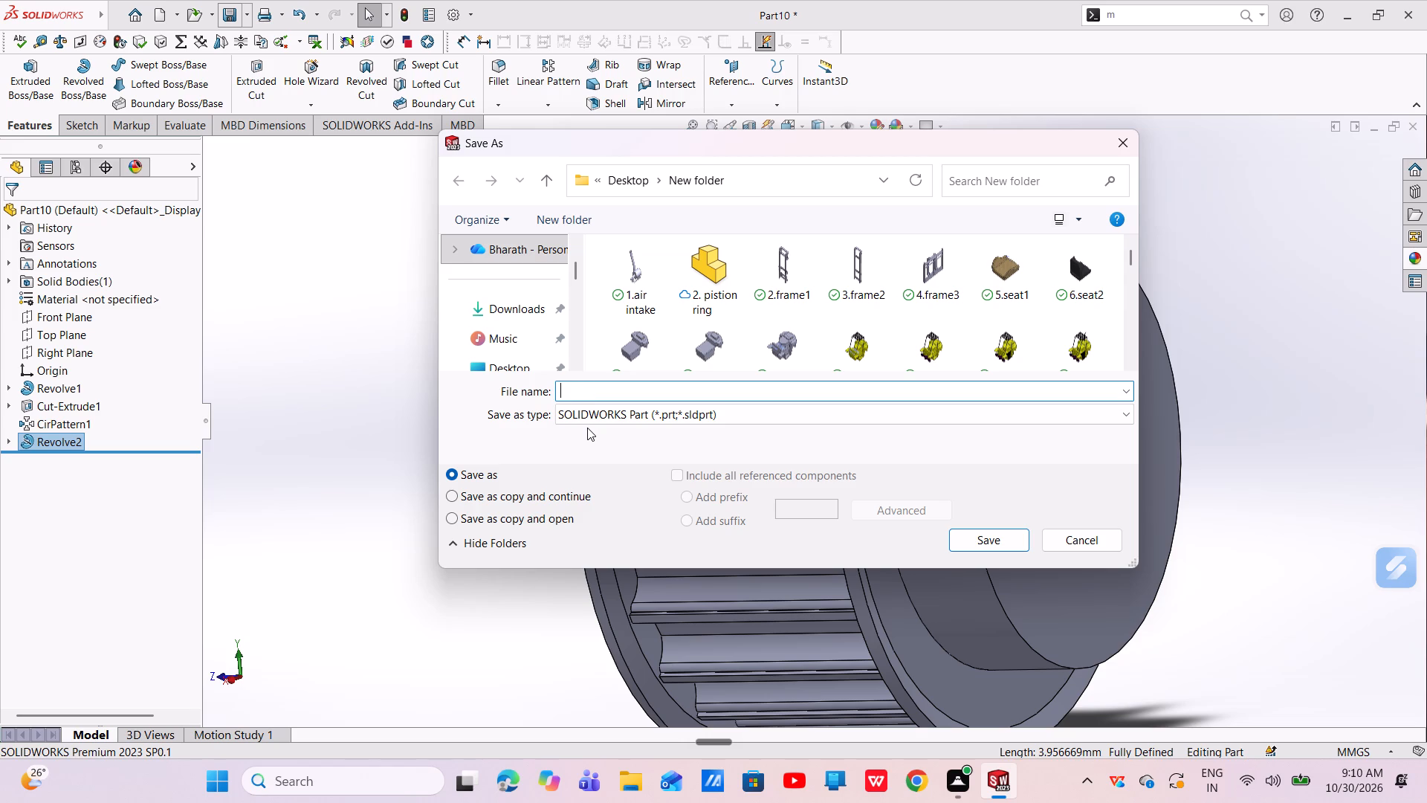
{"action": "type", "text": "whee"}
{"action": "type", "text": "l"}
{"action": "key", "text": "space"}
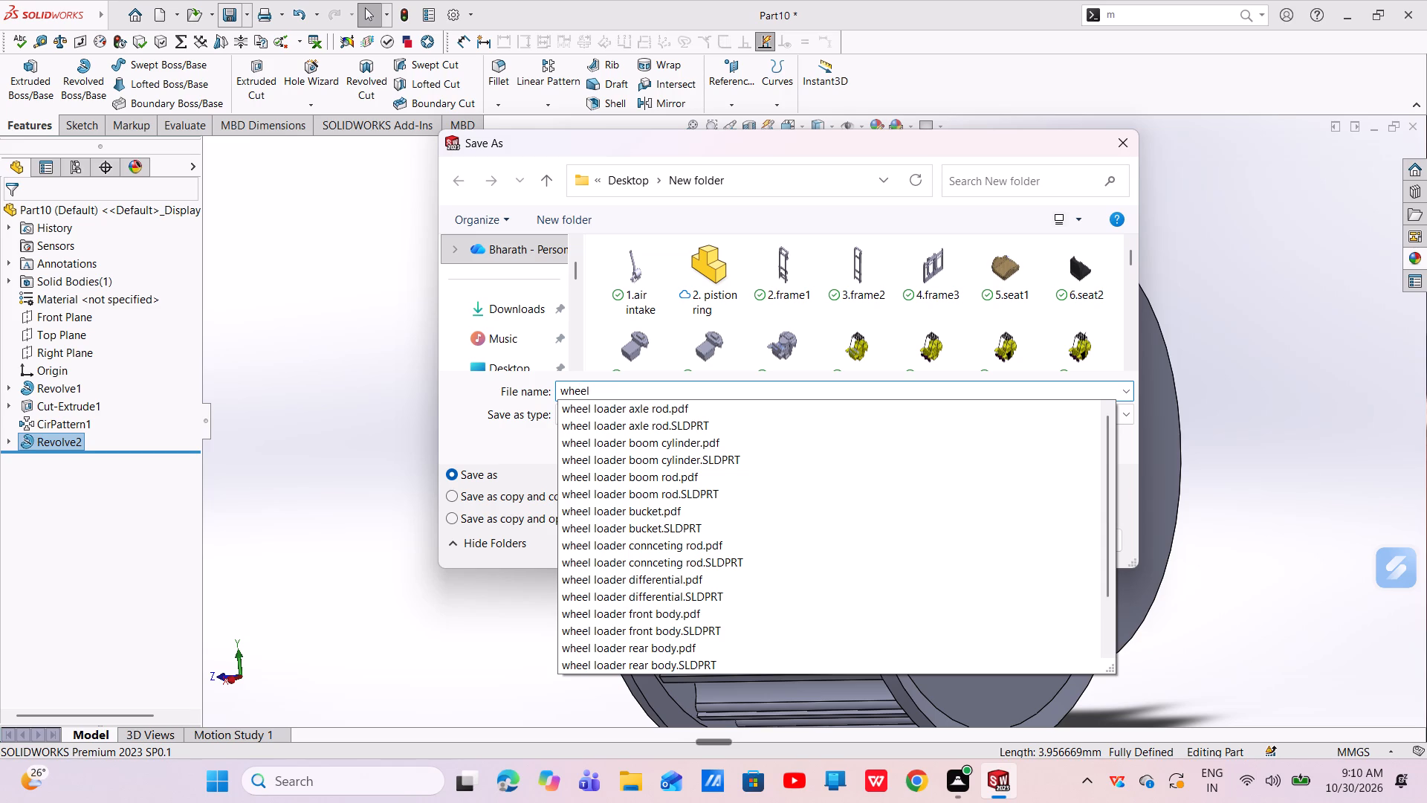
{"action": "type", "text": "1"}
{"action": "key", "text": "space"}
{"action": "type", "text": "belt"}
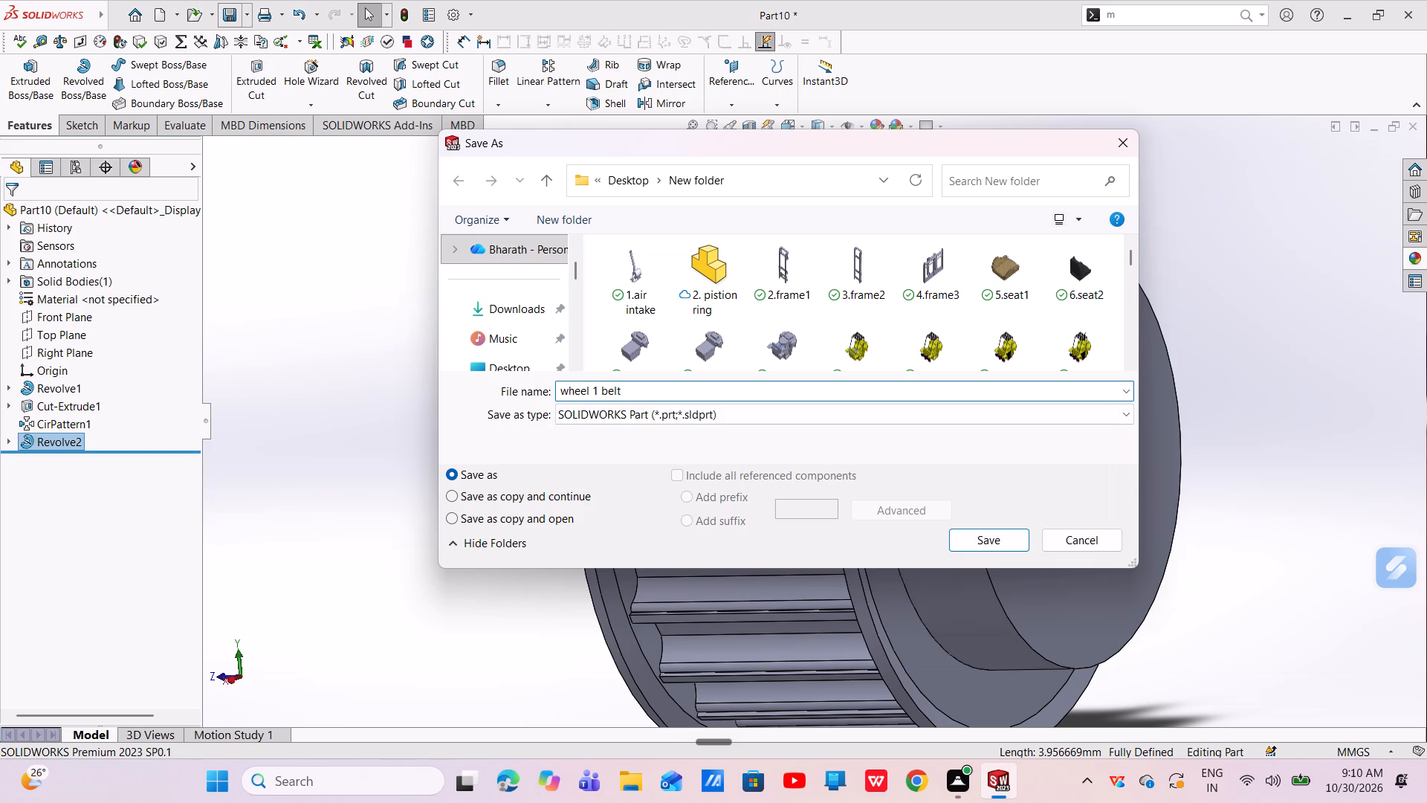
{"action": "key", "text": "Return"}
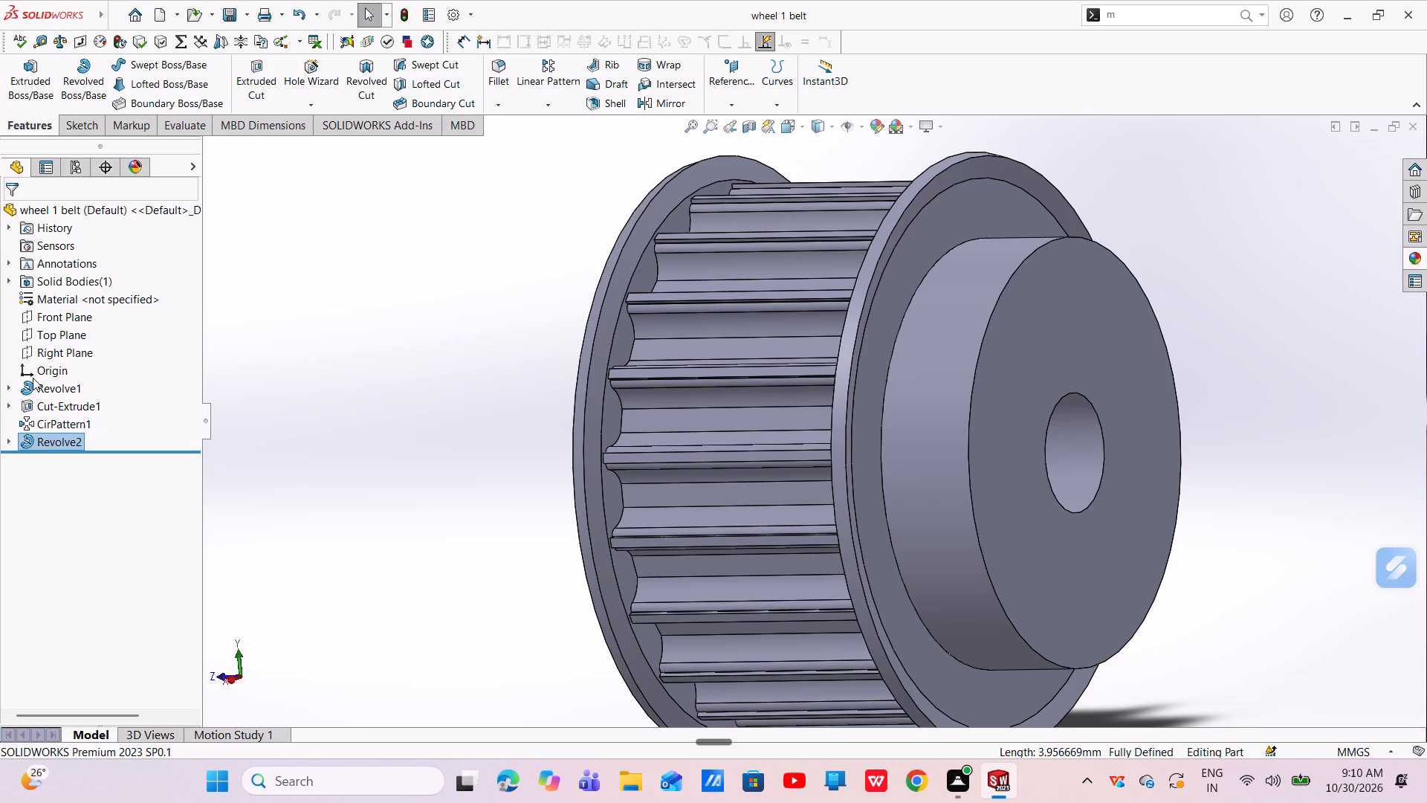
Reopen the base revolve's profile sketch and set the large cylinder's outer radius to 80 mm.
{"action": "left_click", "coordinate": [7, 388]}
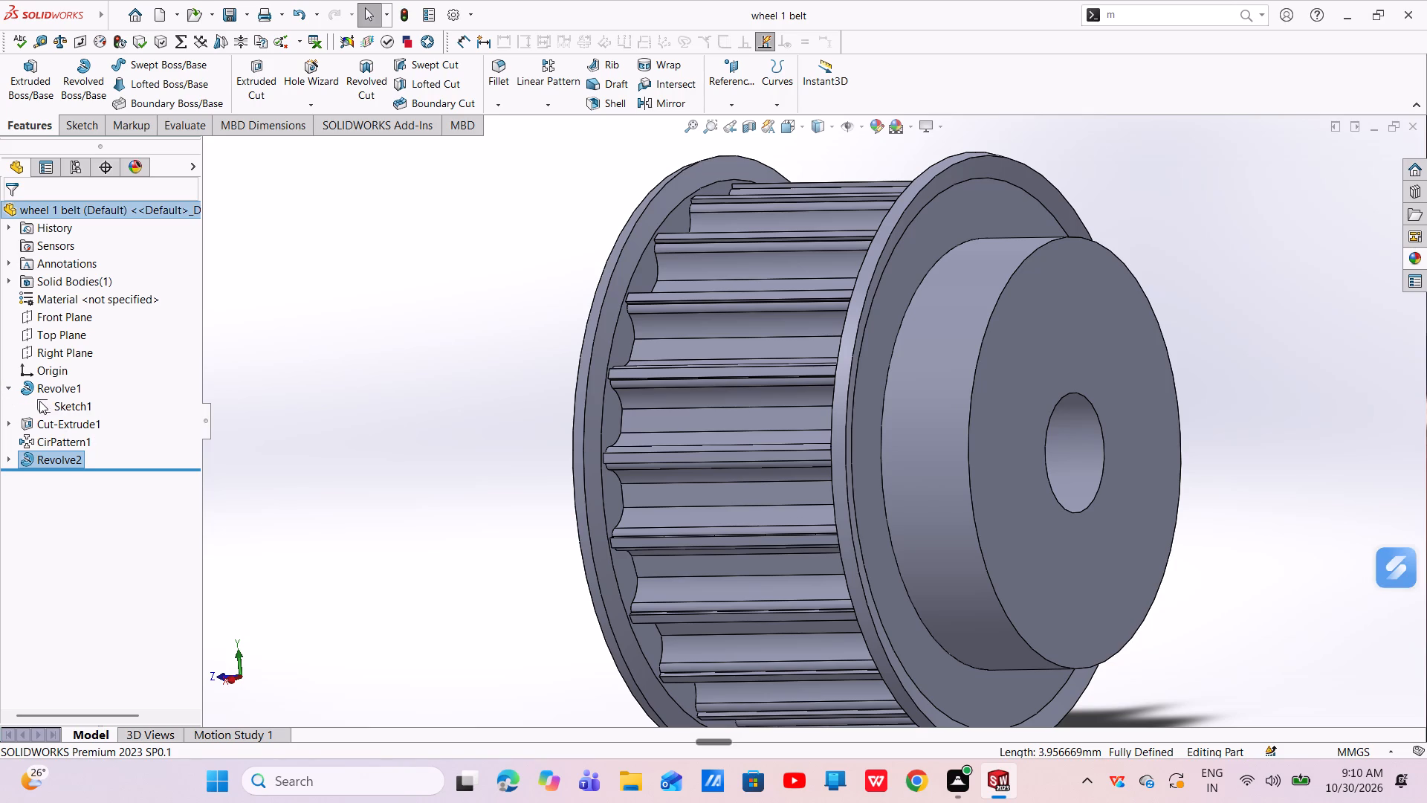
{"action": "left_click", "coordinate": [50, 401]}
{"action": "left_click", "coordinate": [65, 355]}
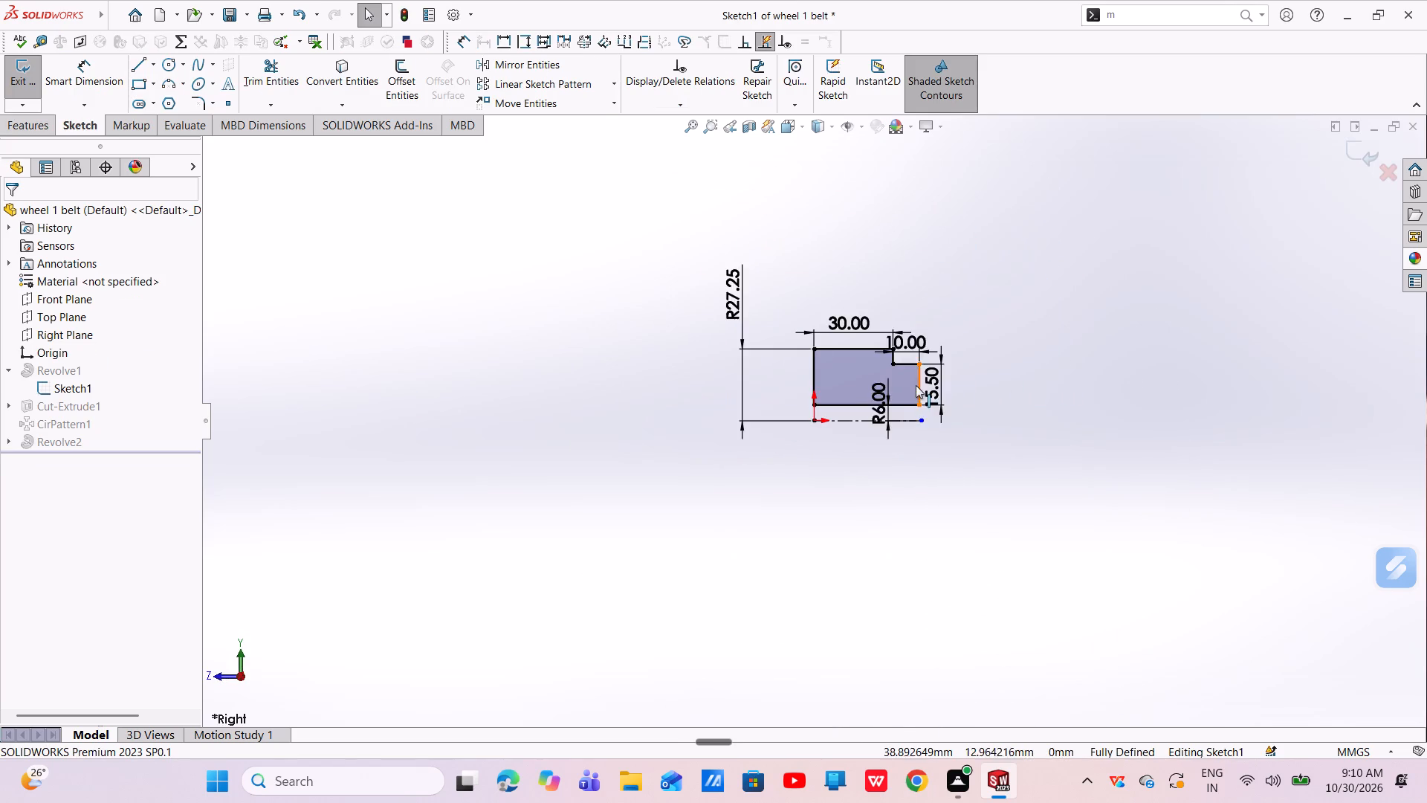
{"action": "scroll", "coordinate": [916, 384], "scroll_direction": "down", "scroll_amount": 7}
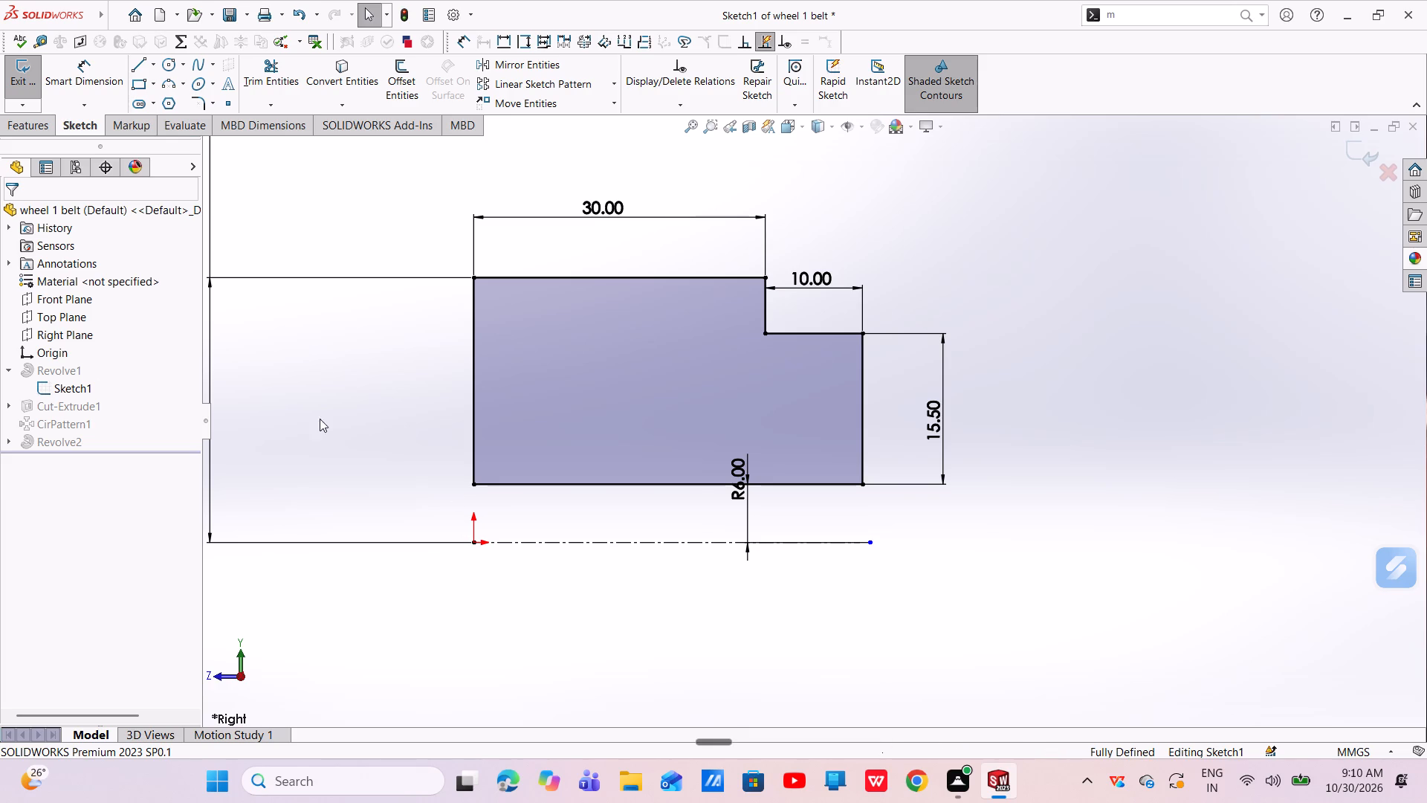
{"action": "scroll", "coordinate": [479, 416], "scroll_direction": "up", "scroll_amount": 2}
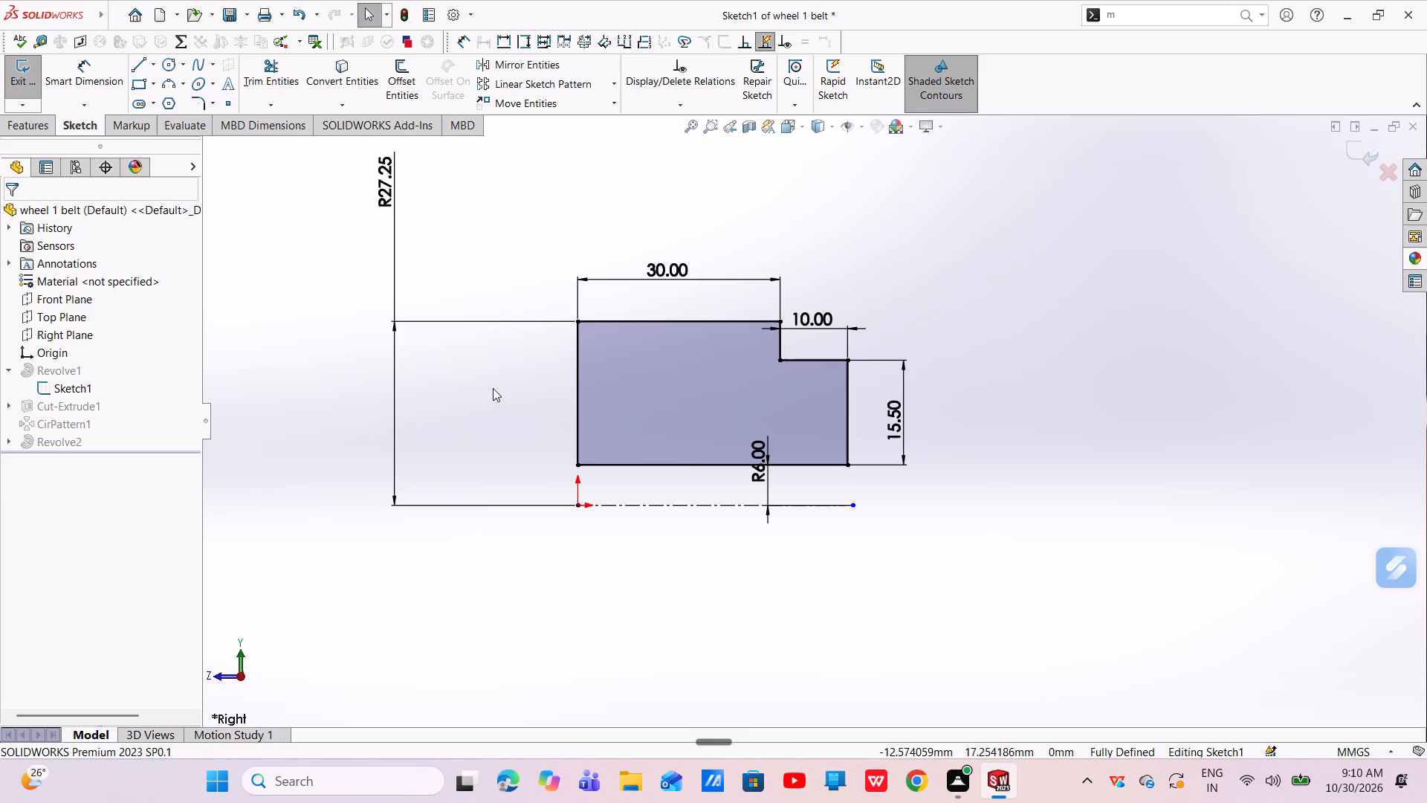
{"action": "scroll", "coordinate": [493, 388], "scroll_direction": "down", "scroll_amount": 1}
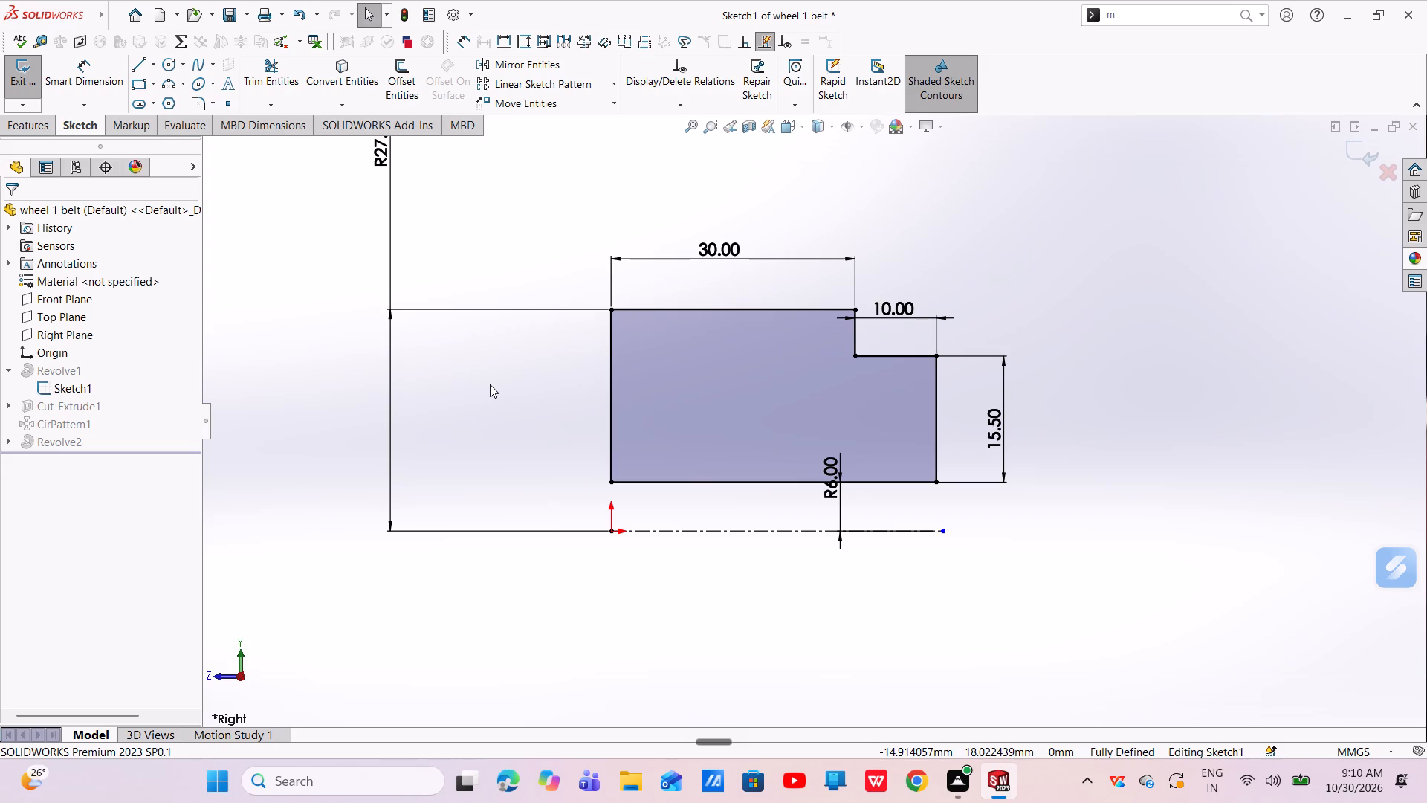
{"action": "scroll", "coordinate": [421, 208], "scroll_direction": "up", "scroll_amount": 4}
{"action": "double_click", "coordinate": [602, 280]}
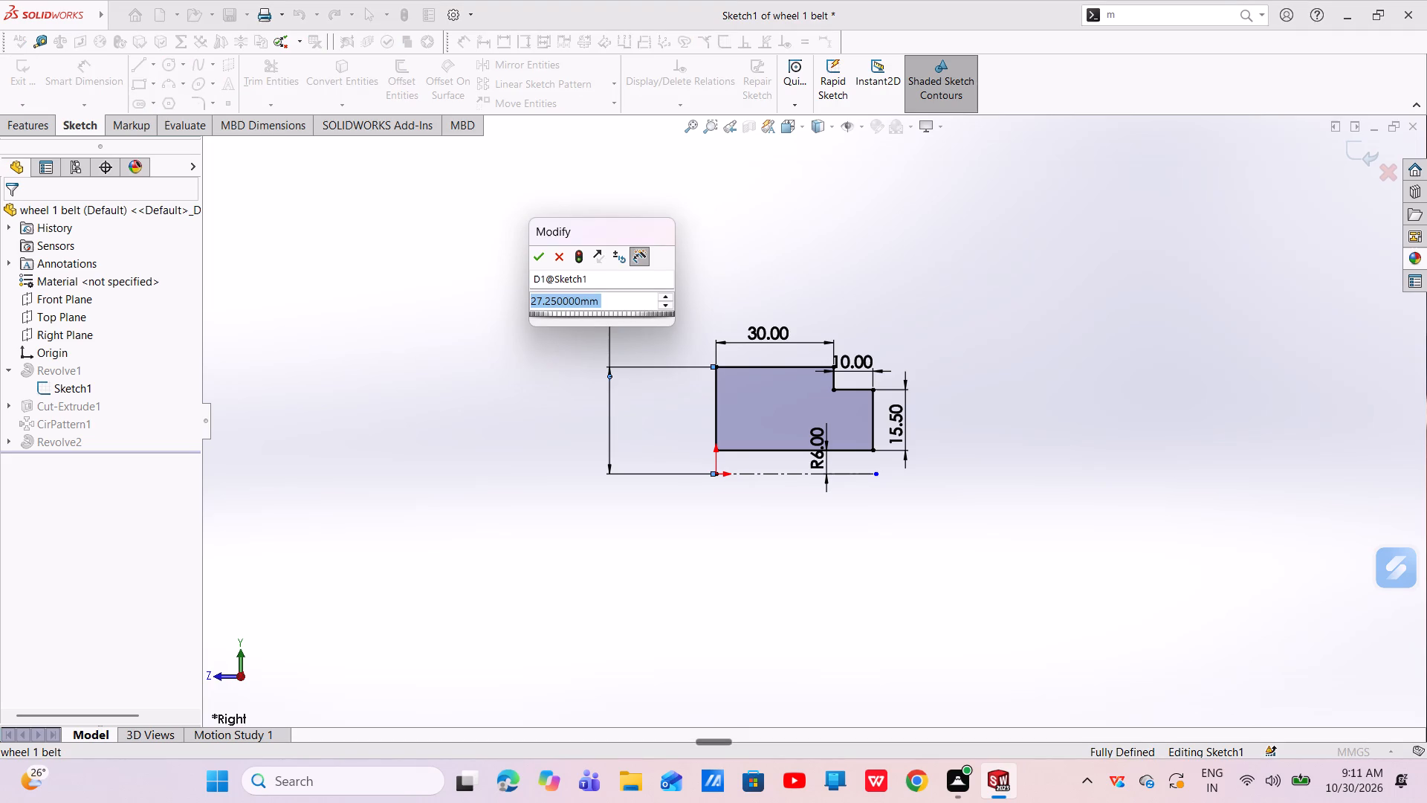
{"action": "key", "text": "BackSpace"}
{"action": "type", "text": "80"}
{"action": "key", "text": "Return"}
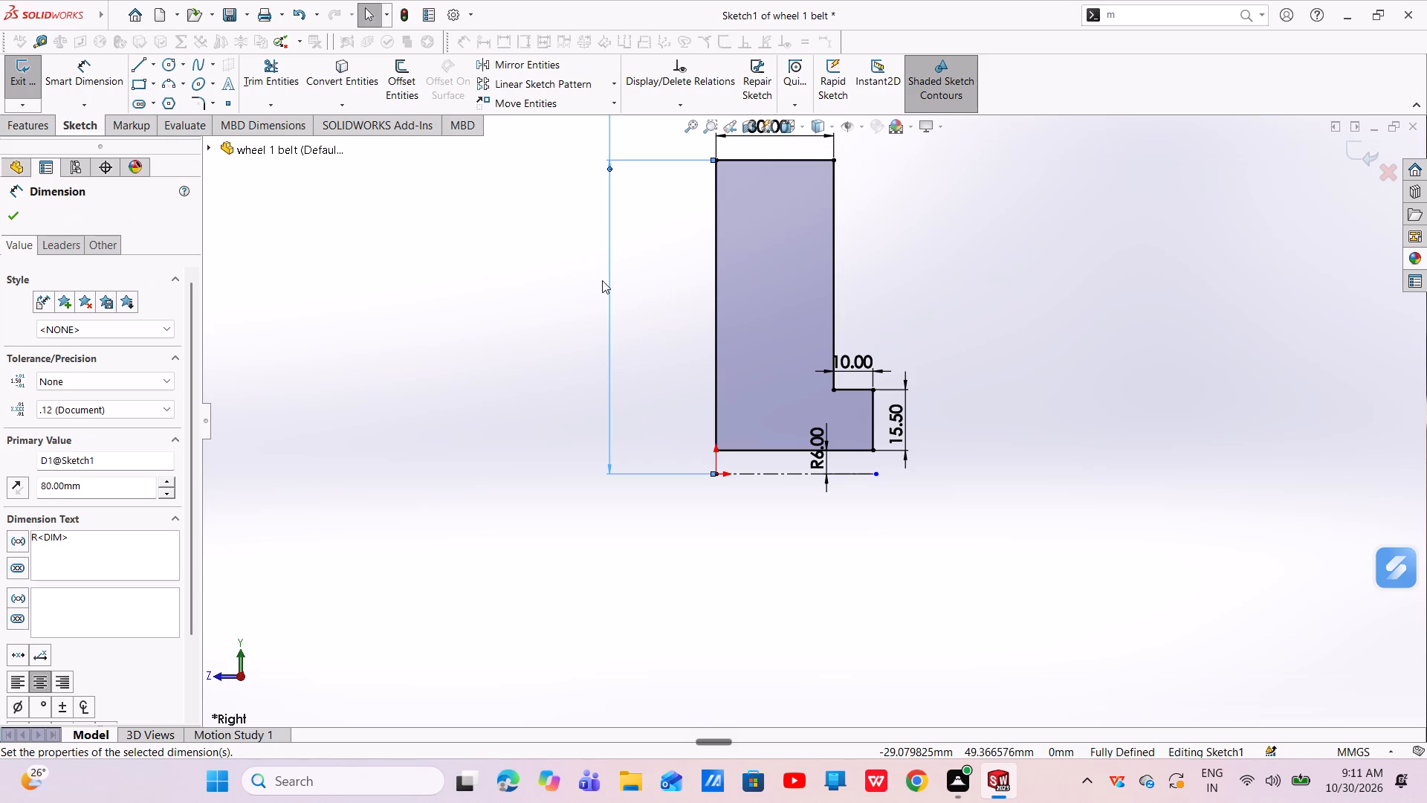
Set the center bore's radius to 40 mm in the base profile sketch.
{"action": "double_click", "coordinate": [823, 457]}
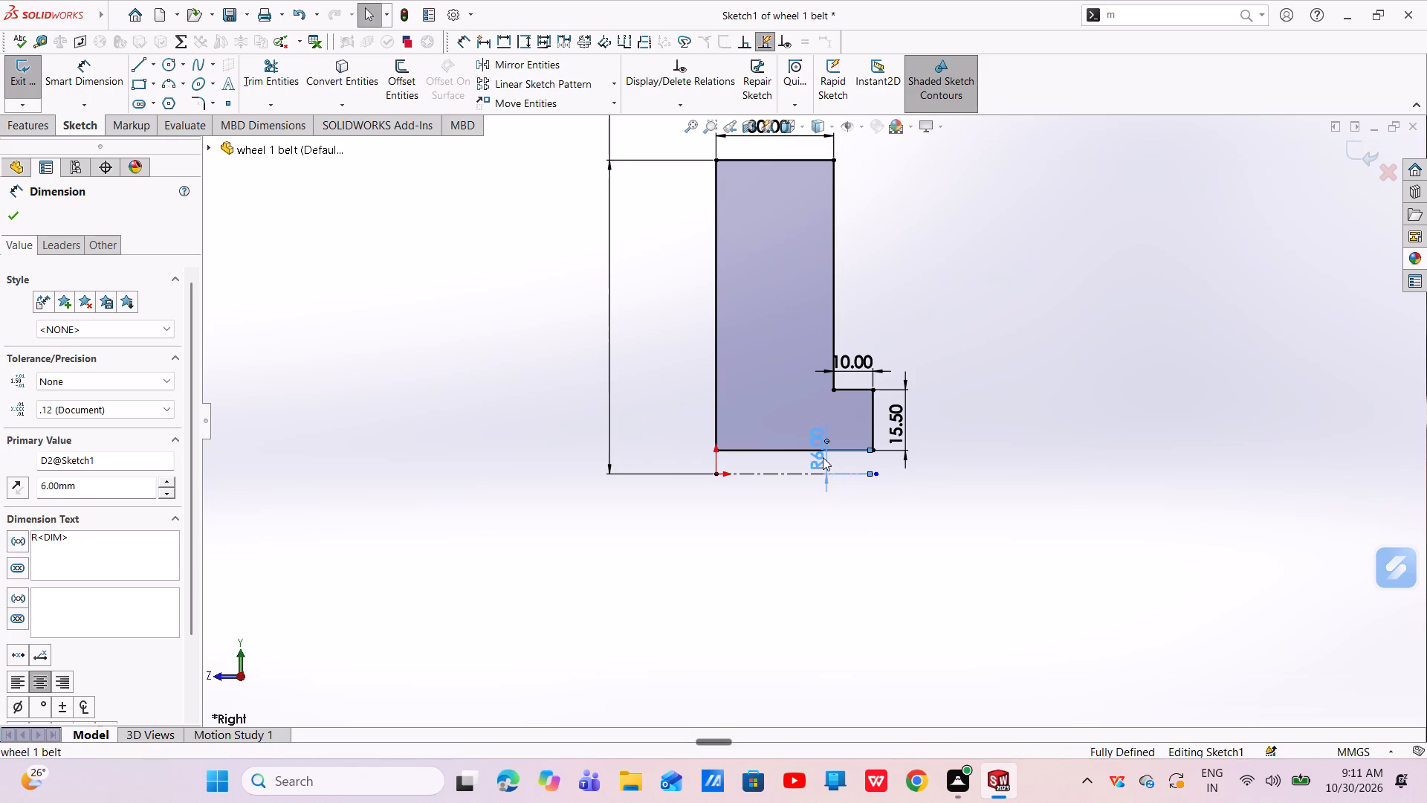
{"action": "double_click", "coordinate": [822, 457]}
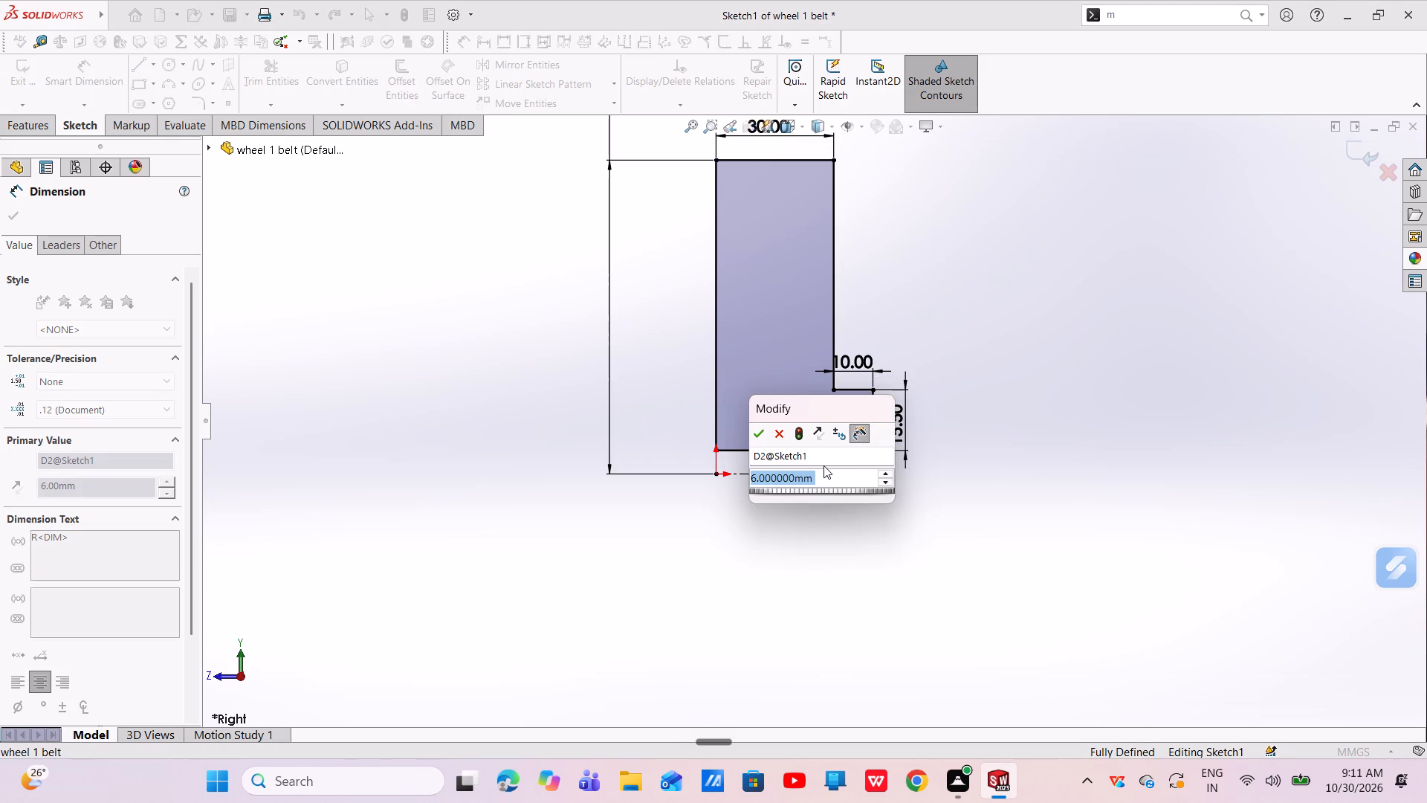
{"action": "key", "text": "BackSpace"}
{"action": "type", "text": "40"}
{"action": "key", "text": "Return"}
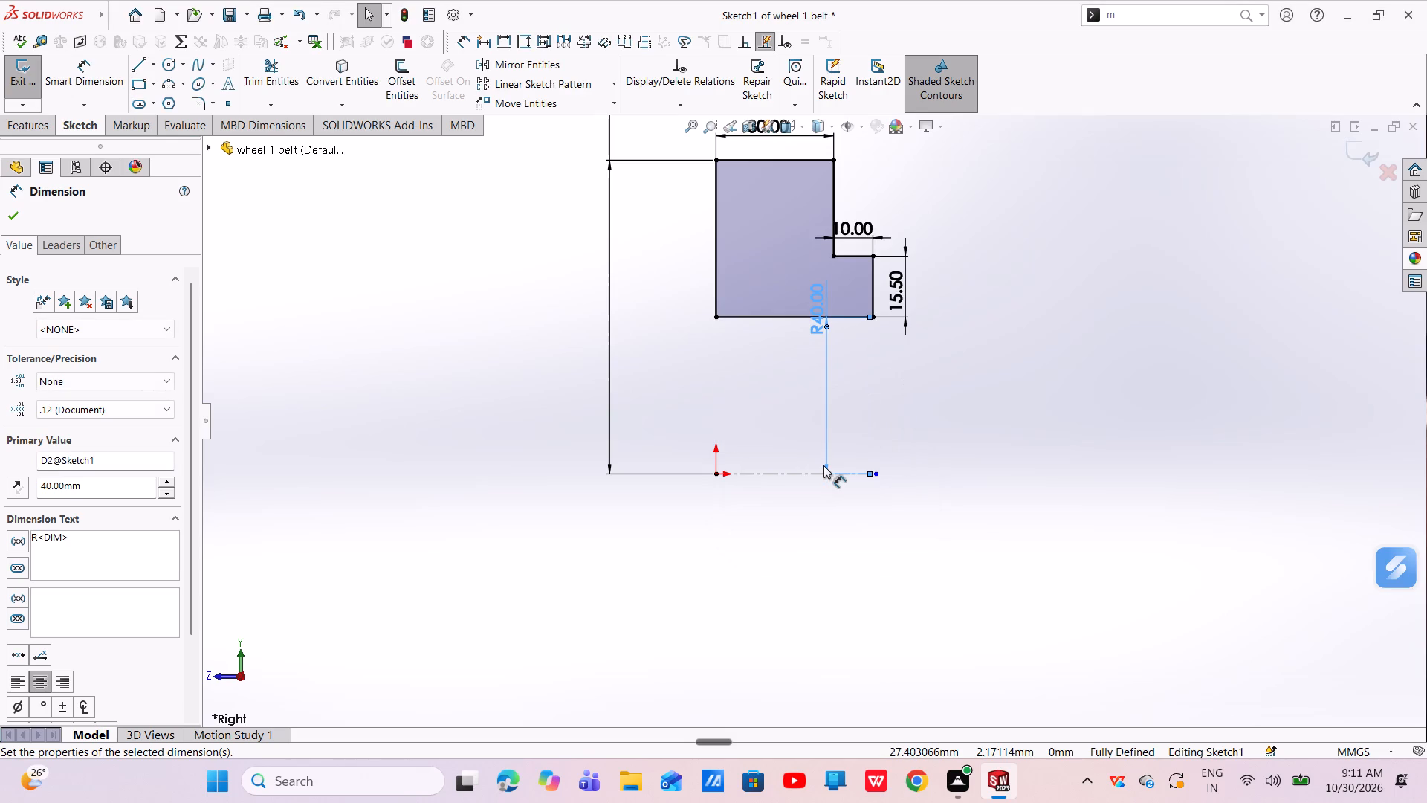
Set the stepped hub's length to 15 mm, finish the base sketch and dismiss the rebuild report.
{"action": "double_click", "coordinate": [868, 225]}
{"action": "key", "text": "BackSpace"}
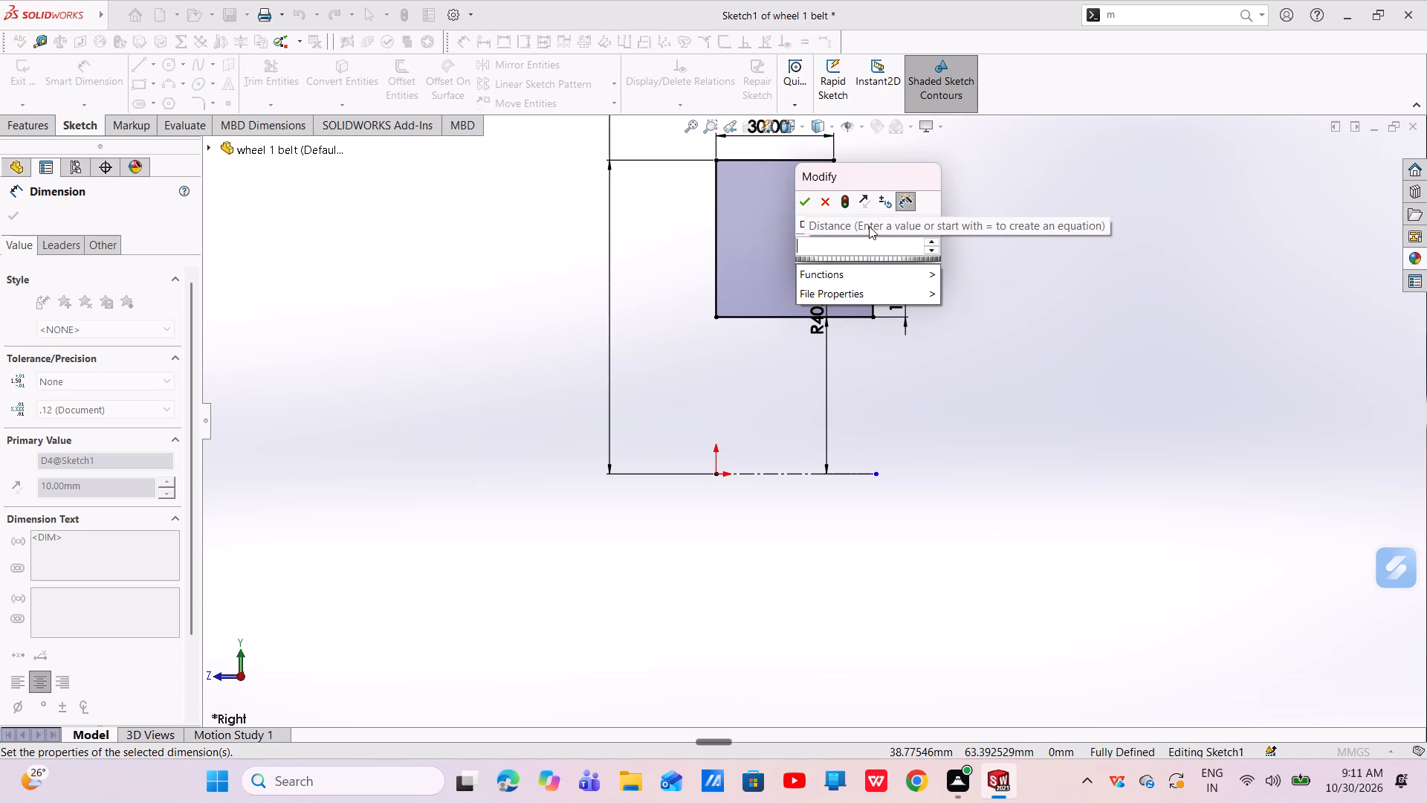
{"action": "type", "text": "15"}
{"action": "key", "text": "Return"}
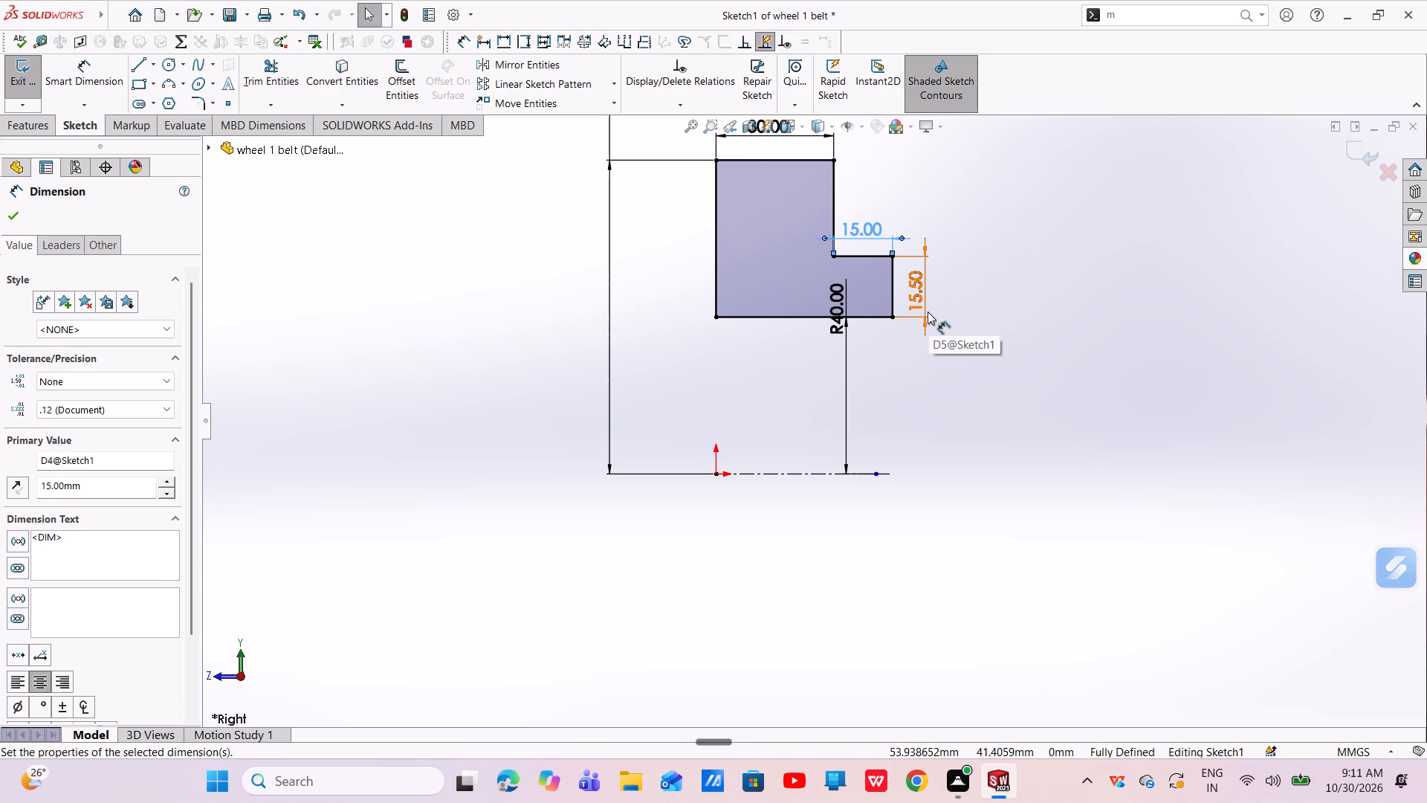
{"action": "left_click", "coordinate": [1359, 158]}
{"action": "left_click", "coordinate": [720, 399]}
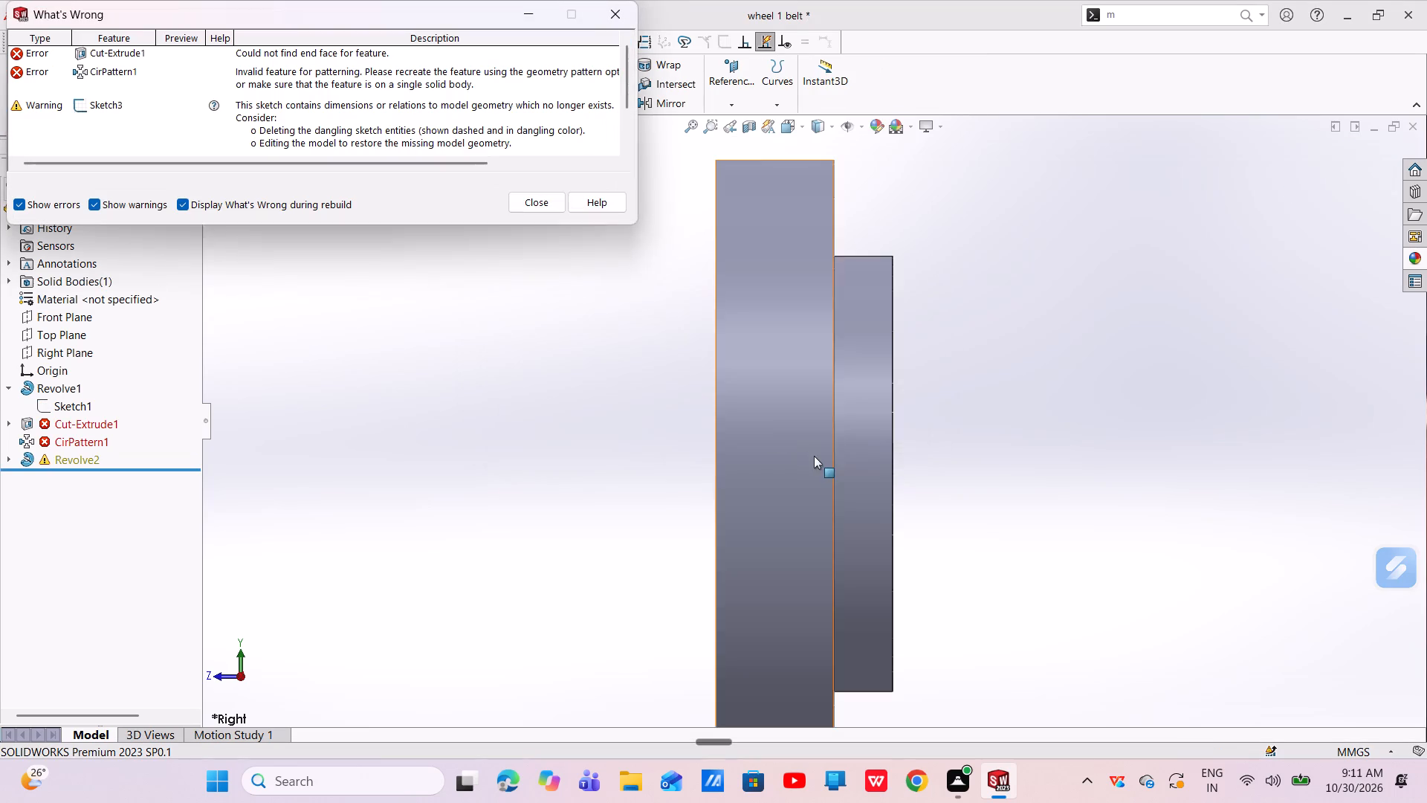
{"action": "scroll", "coordinate": [814, 456], "scroll_direction": "up", "scroll_amount": 1}
{"action": "left_click", "coordinate": [545, 211]}
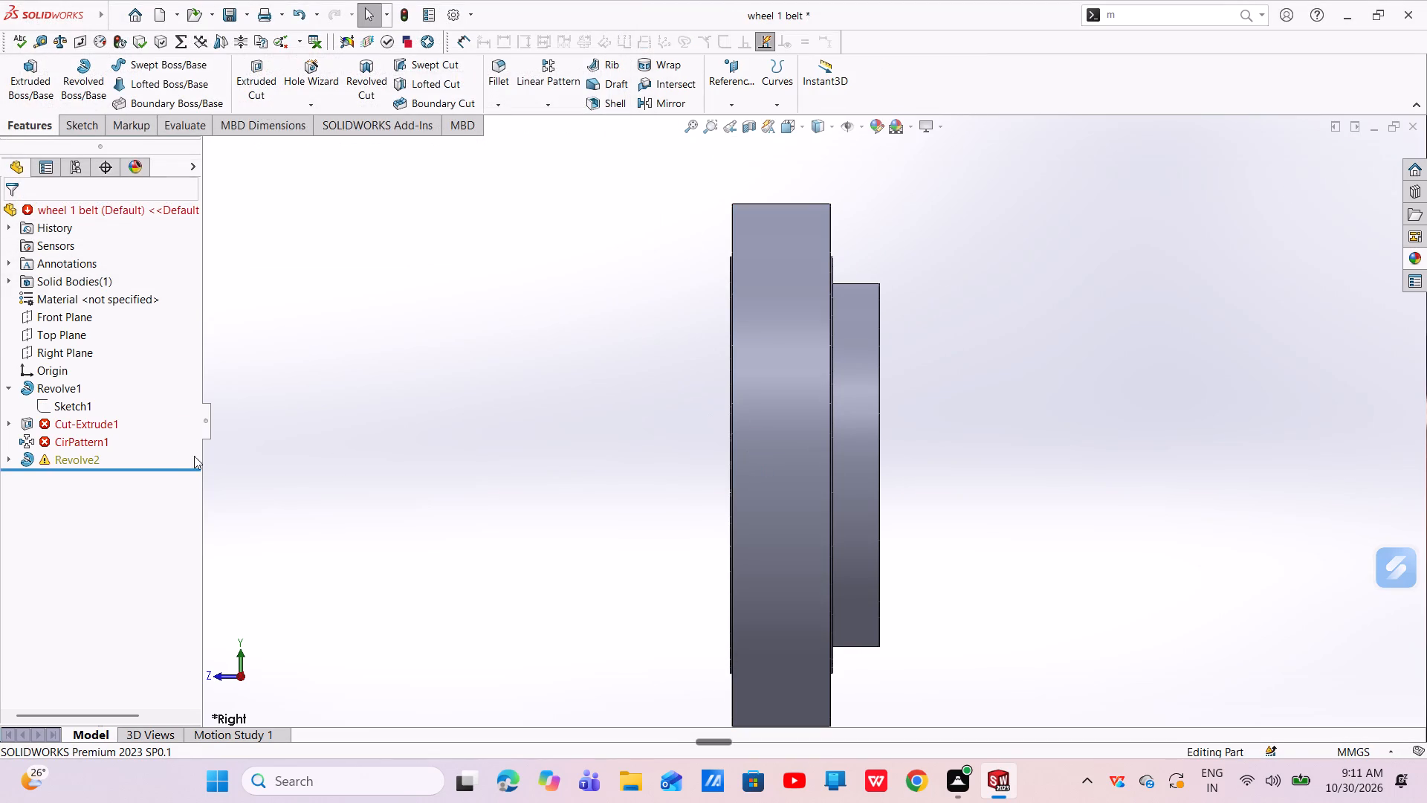
Edit the notch cut's sketch, set the notch's vertical distance from the origin to 79 mm, and finish the sketch.
{"action": "left_click", "coordinate": [96, 426]}
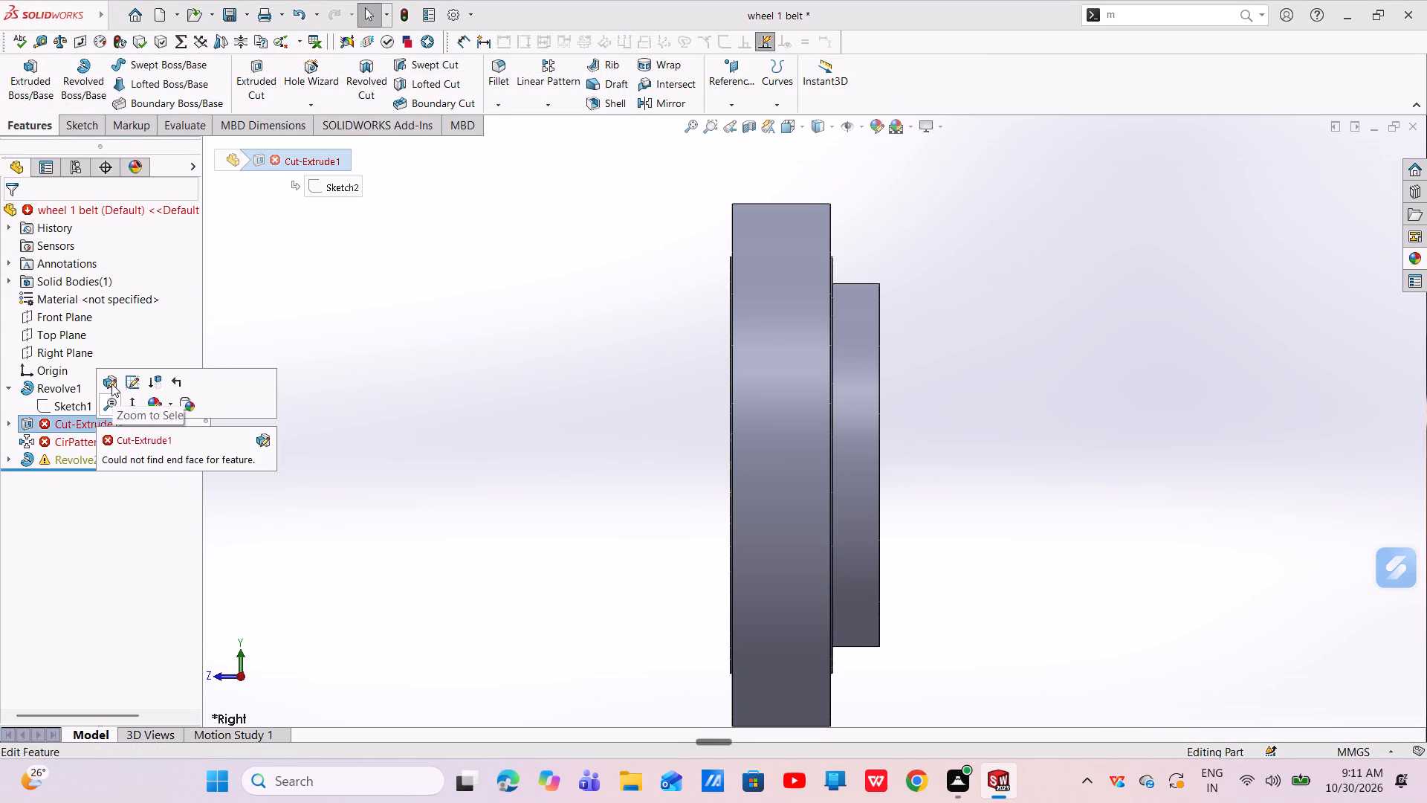
{"action": "left_click", "coordinate": [10, 422]}
{"action": "left_click", "coordinate": [65, 445]}
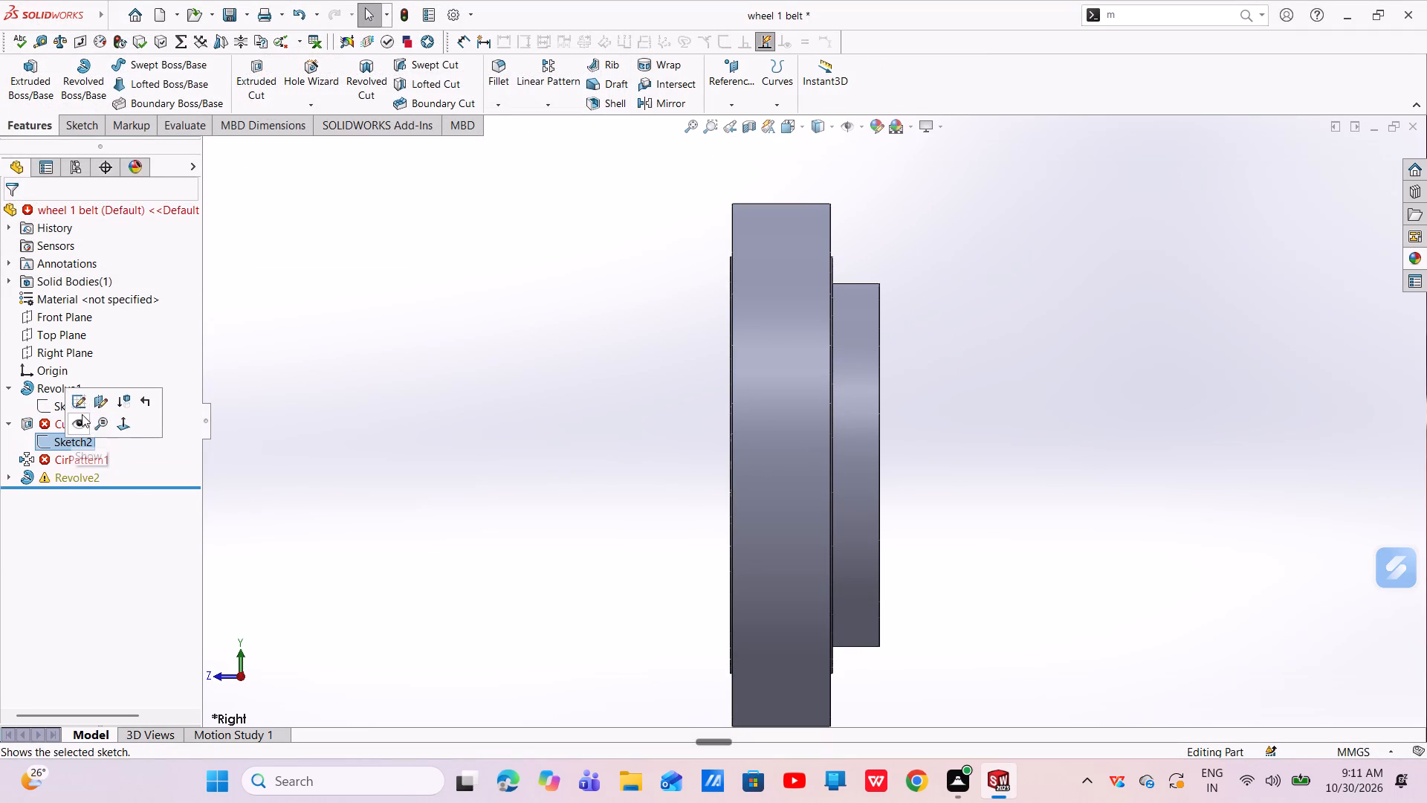
{"action": "left_click", "coordinate": [76, 402]}
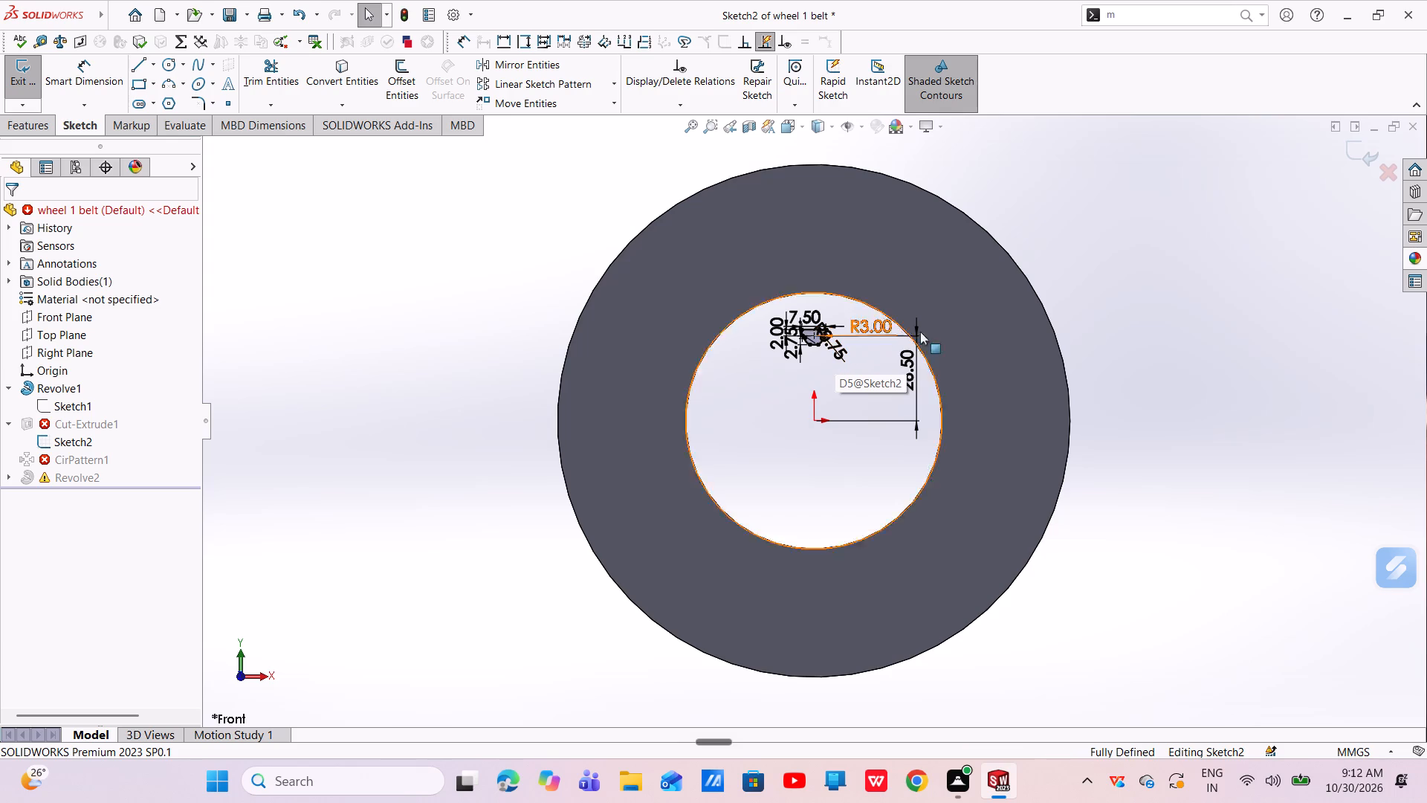
{"action": "double_click", "coordinate": [913, 361]}
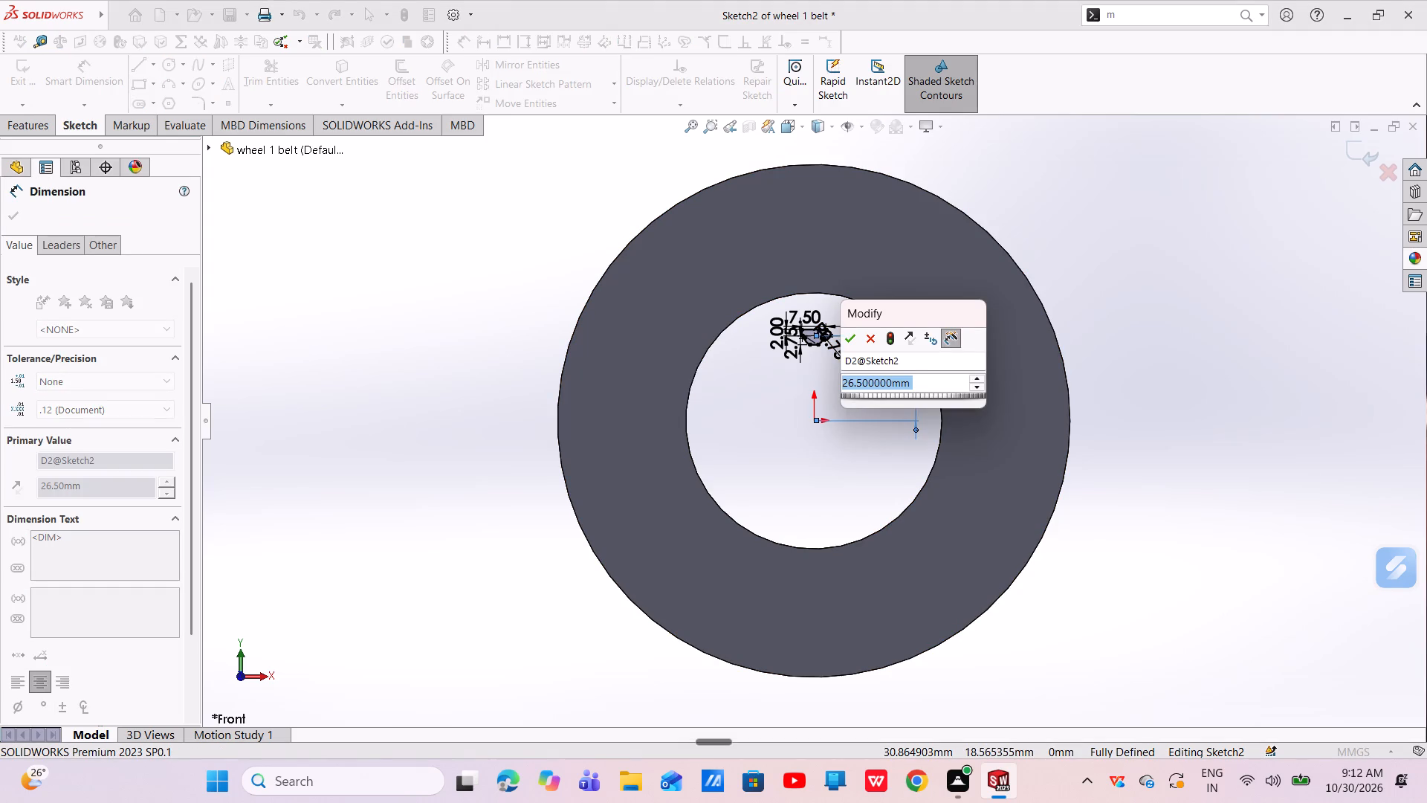
{"action": "key", "text": "BackSpace"}
{"action": "type", "text": "79"}
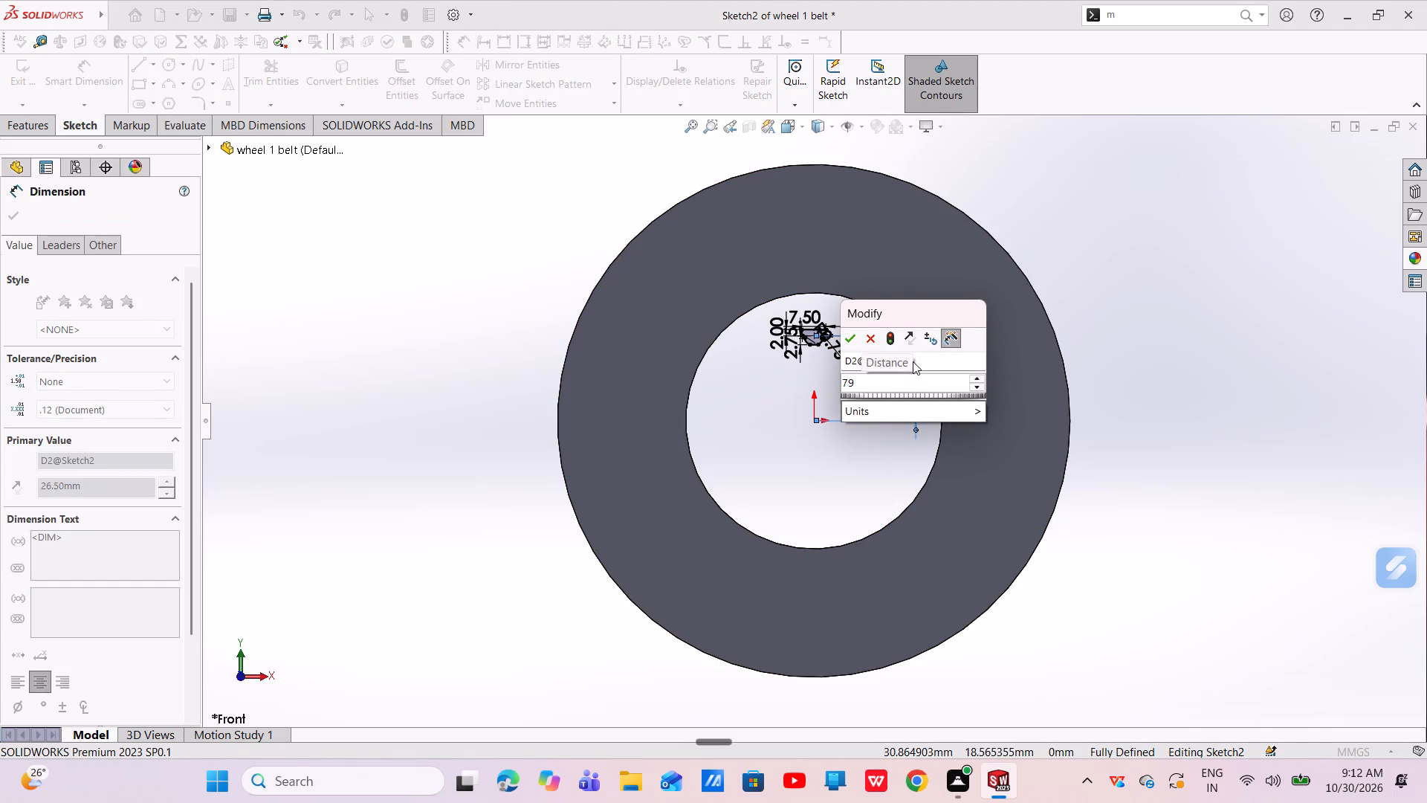
{"action": "key", "text": "Return"}
{"action": "scroll", "coordinate": [851, 189], "scroll_direction": "down", "scroll_amount": 3}
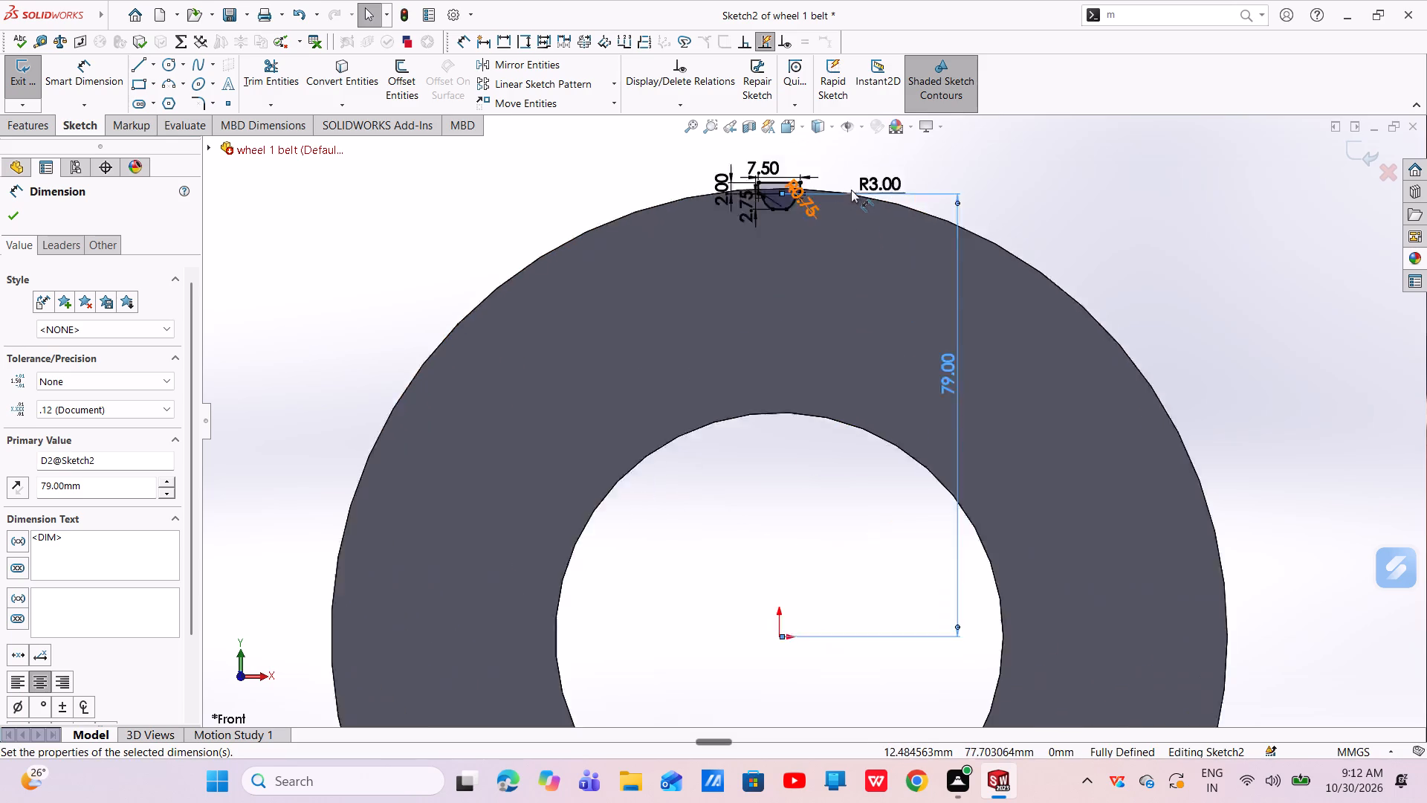
{"action": "scroll", "coordinate": [851, 190], "scroll_direction": "down", "scroll_amount": 4}
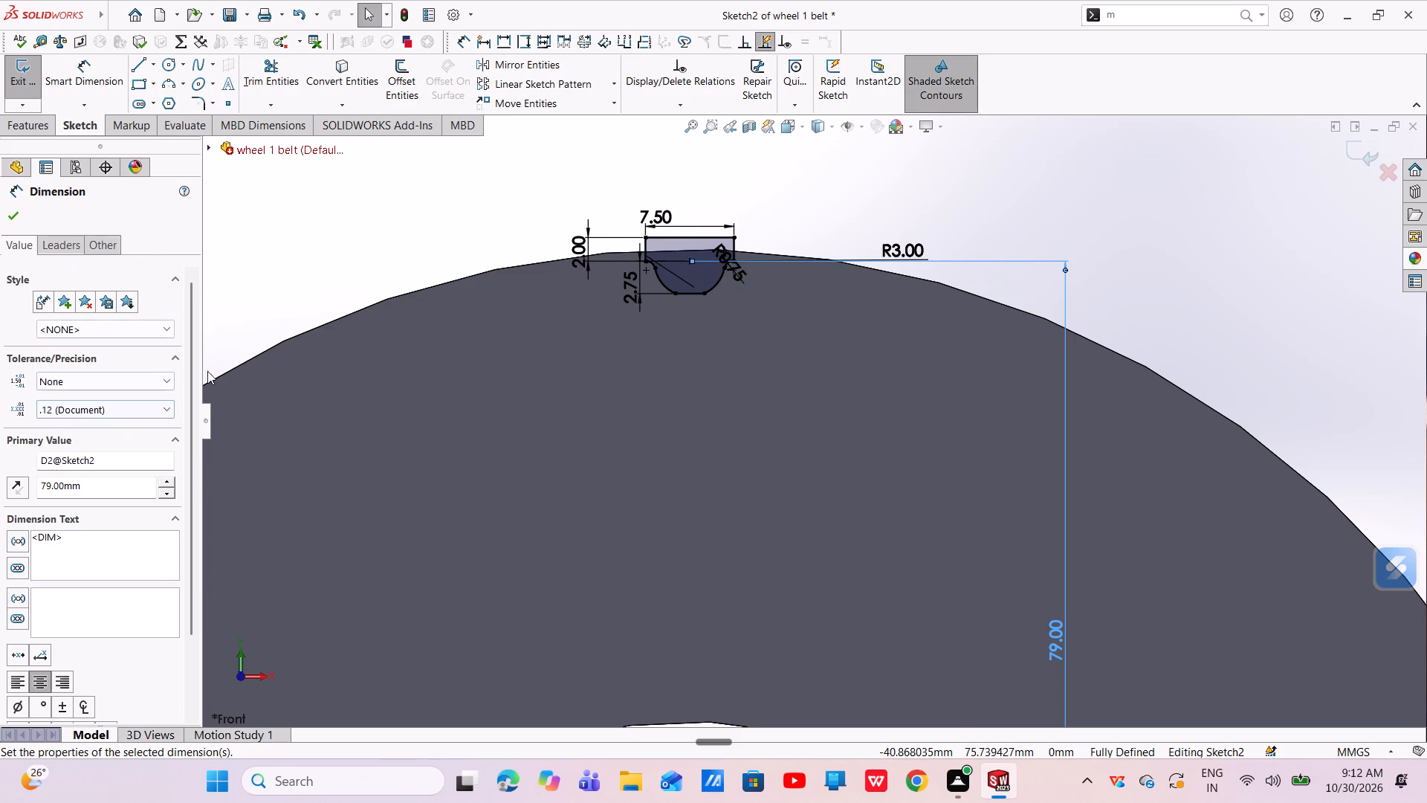
{"action": "left_click", "coordinate": [1355, 155]}
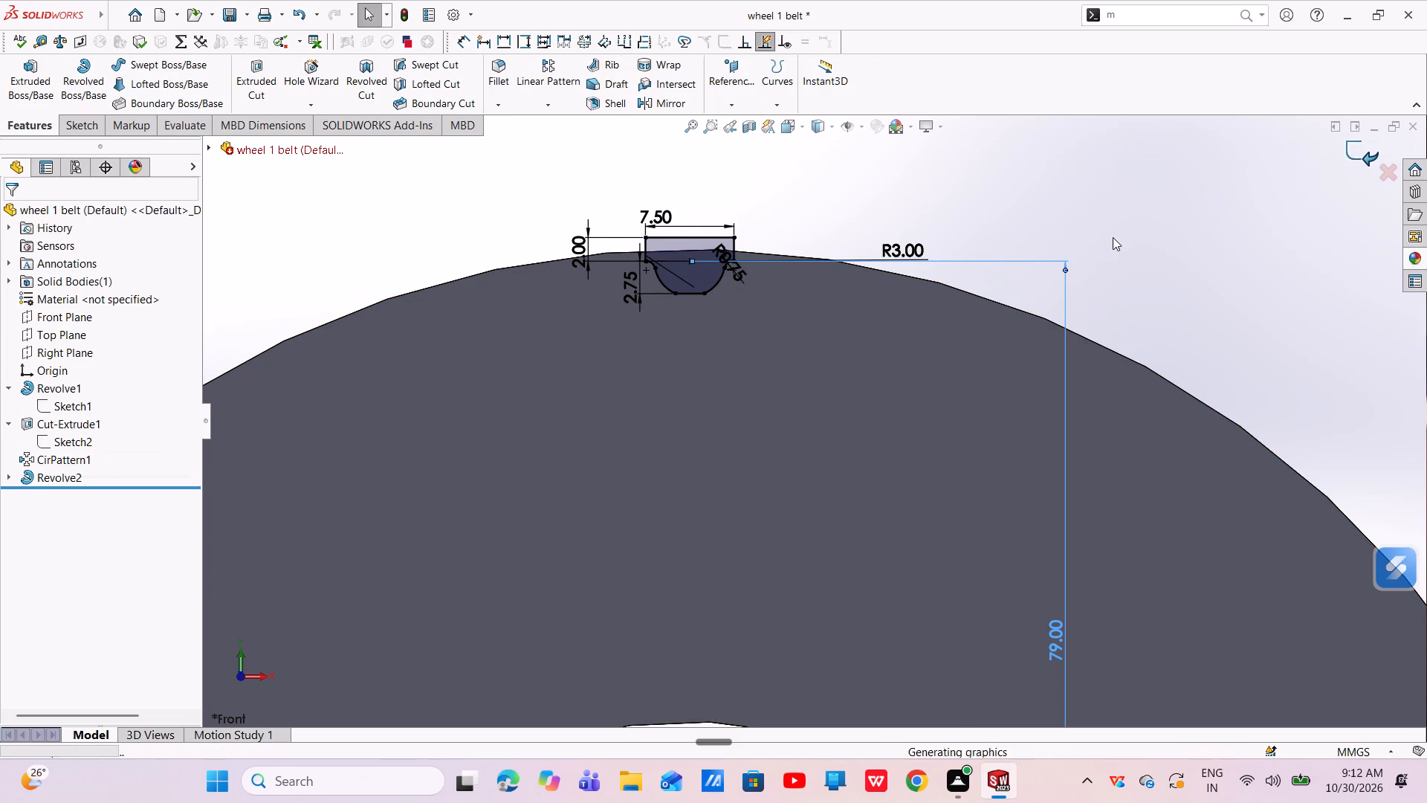
Edit the notch's circular pattern to 64 equally spaced instances over 360 degrees and accept it.
{"action": "left_click", "coordinate": [70, 456]}
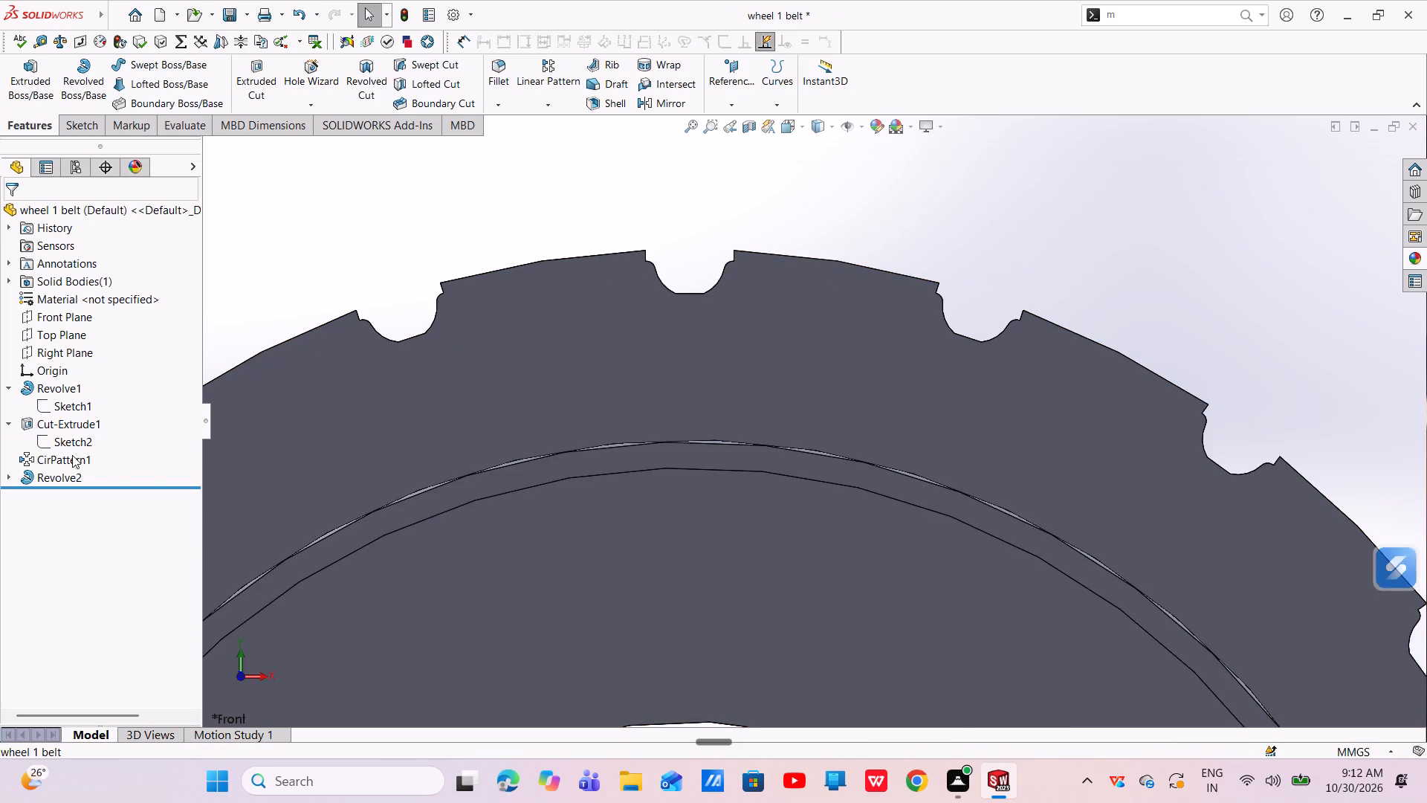
{"action": "left_click", "coordinate": [82, 409]}
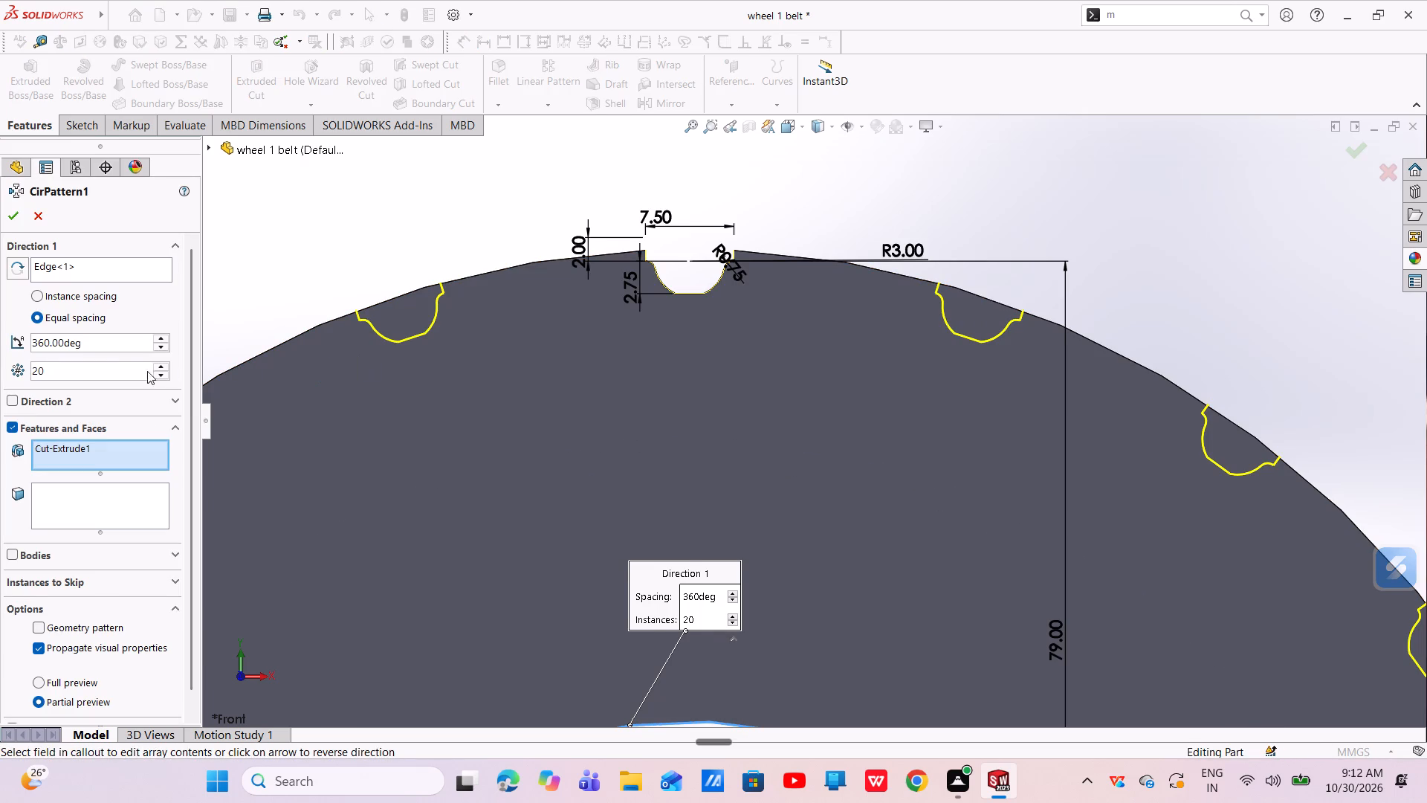
{"action": "left_click", "coordinate": [169, 366]}
{"action": "double_click", "coordinate": [166, 366]}
{"action": "triple_click", "coordinate": [166, 367]}
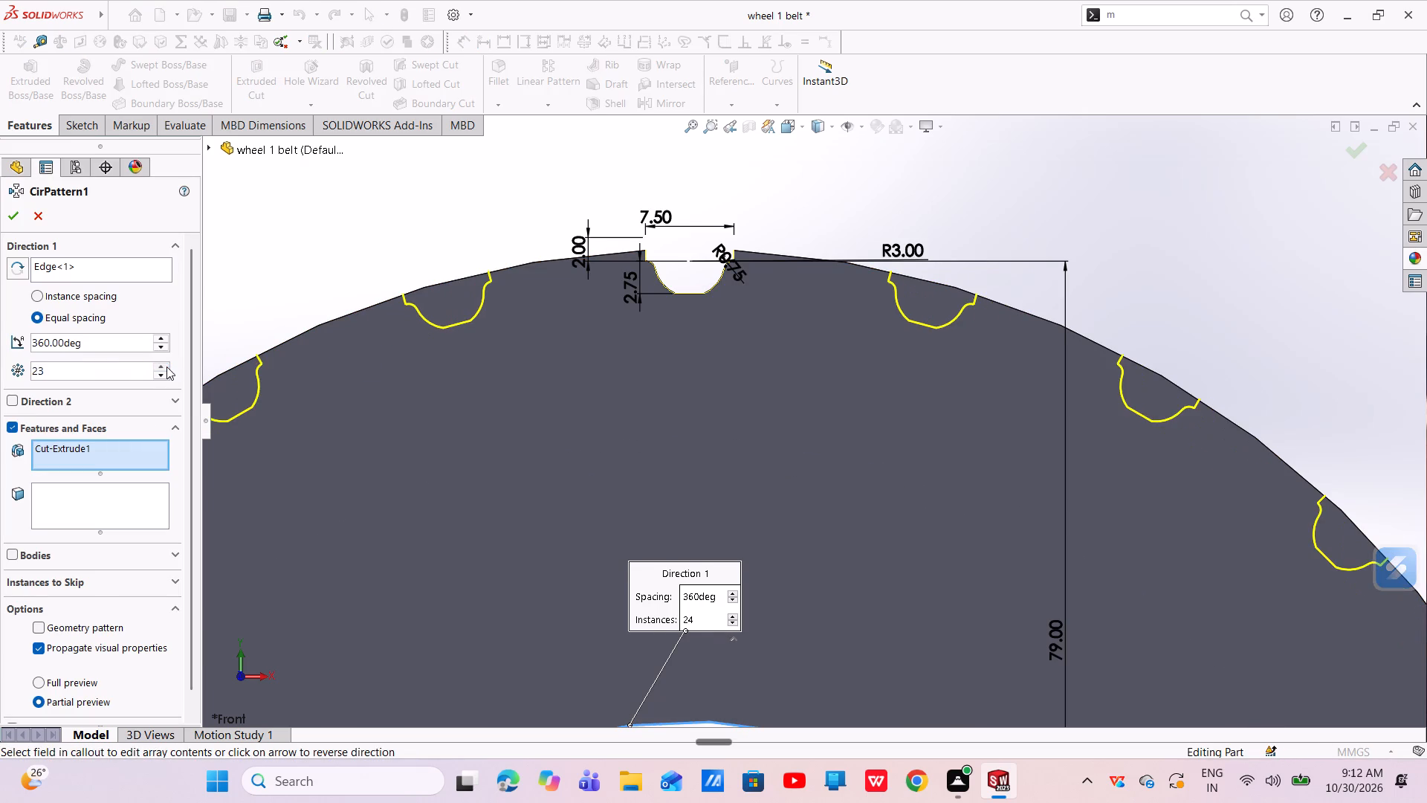
{"action": "triple_click", "coordinate": [166, 367]}
{"action": "triple_click", "coordinate": [166, 366]}
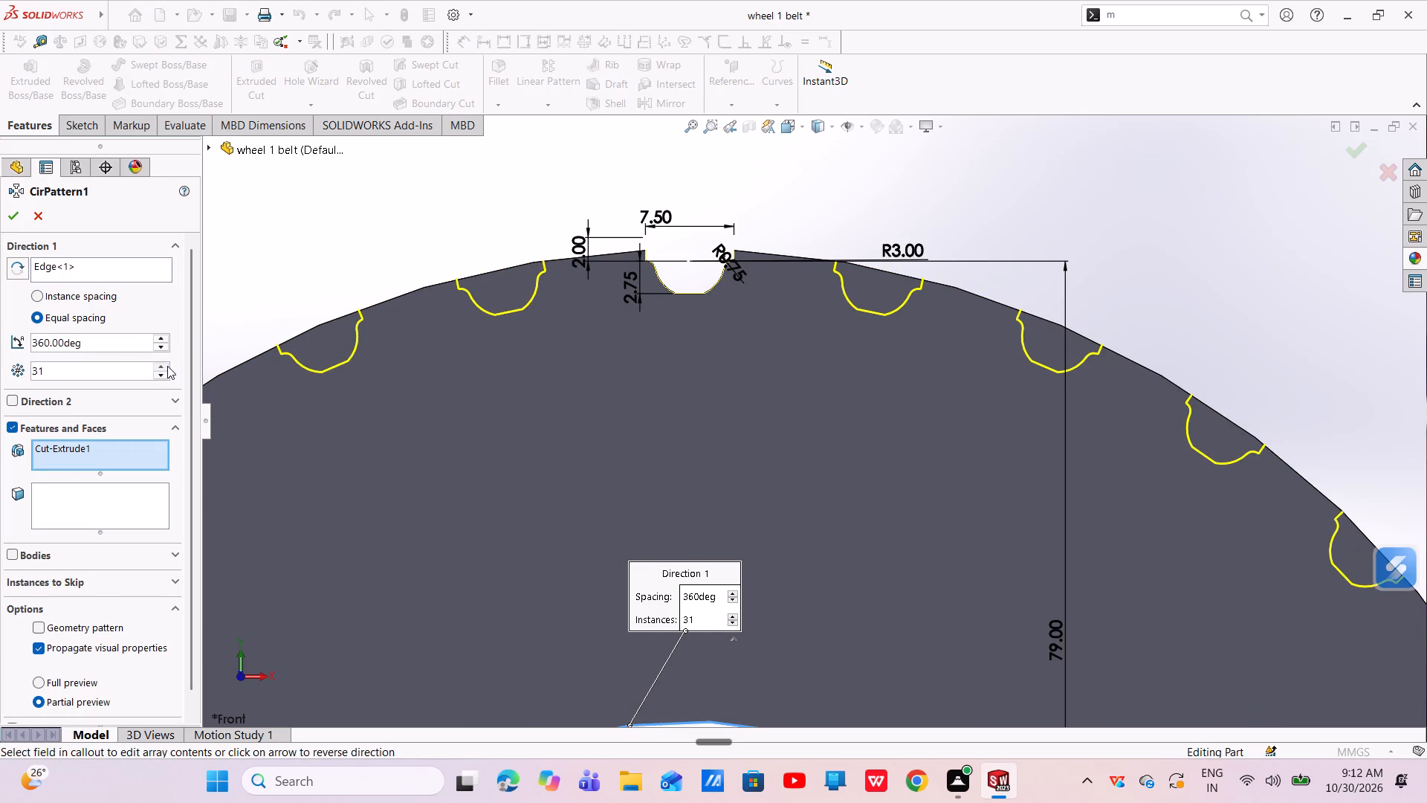
{"action": "triple_click", "coordinate": [166, 364]}
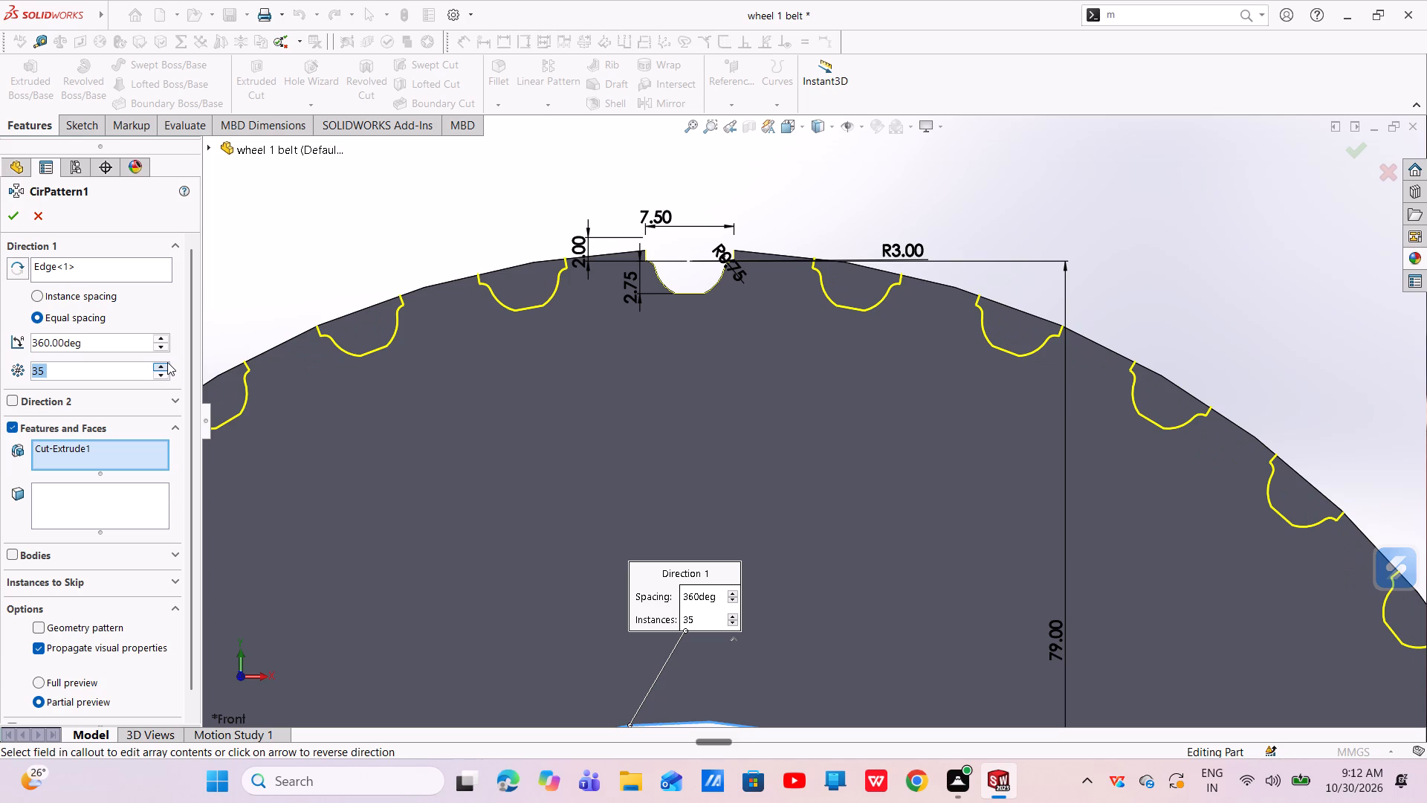
{"action": "triple_click", "coordinate": [167, 362]}
{"action": "triple_click", "coordinate": [167, 362]}
{"action": "triple_click", "coordinate": [167, 362]}
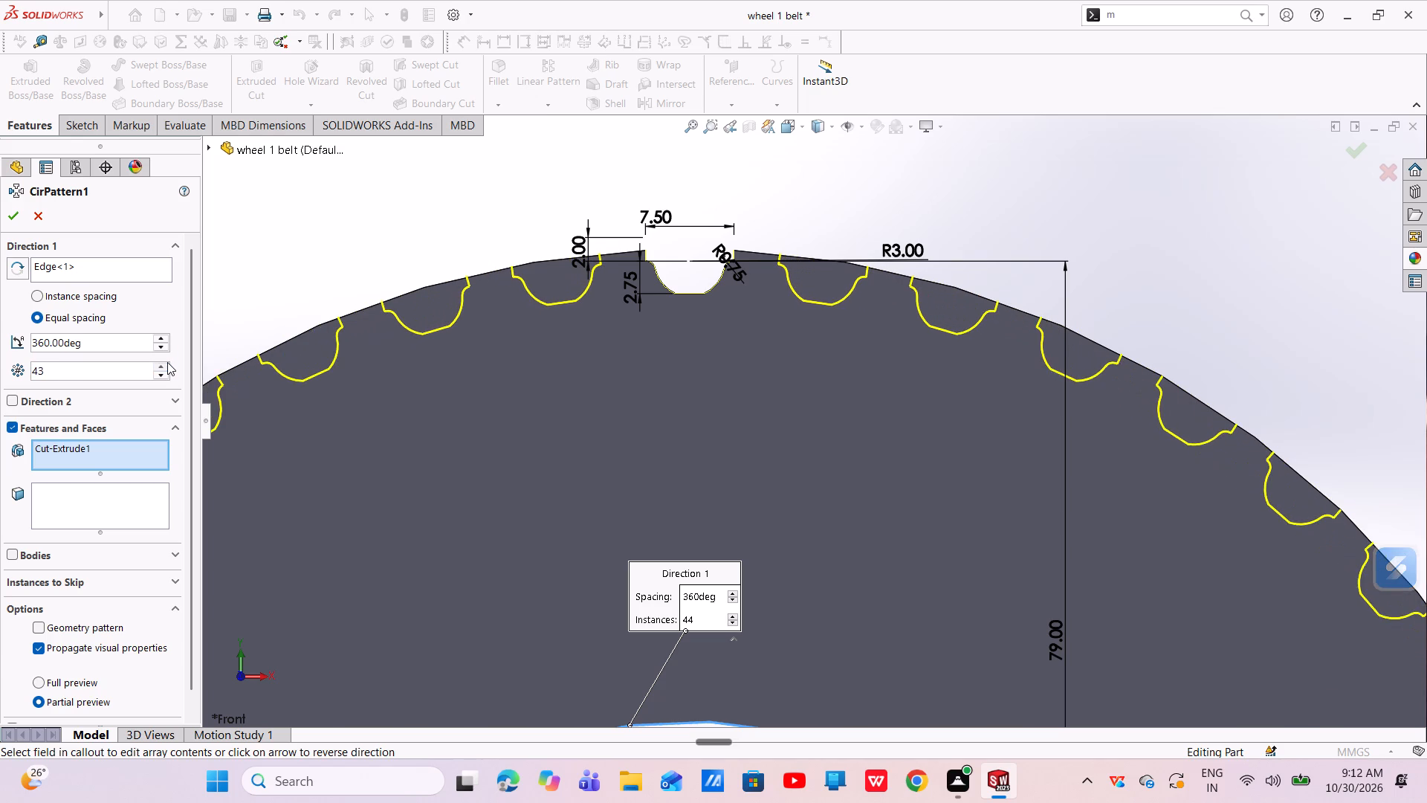
{"action": "triple_click", "coordinate": [167, 362]}
{"action": "triple_click", "coordinate": [167, 362]}
{"action": "triple_click", "coordinate": [167, 362]}
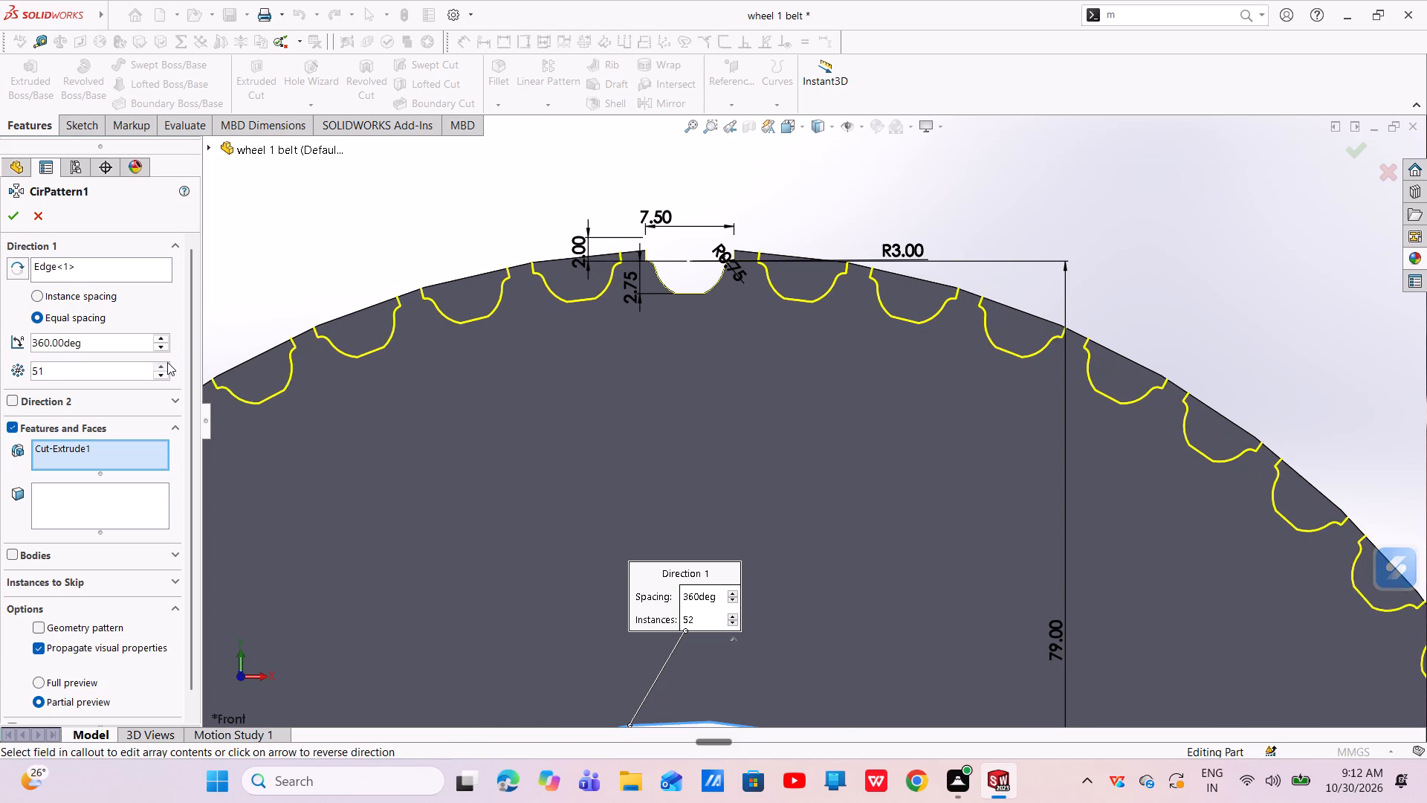
{"action": "triple_click", "coordinate": [167, 362]}
{"action": "triple_click", "coordinate": [167, 362]}
{"action": "triple_click", "coordinate": [167, 362]}
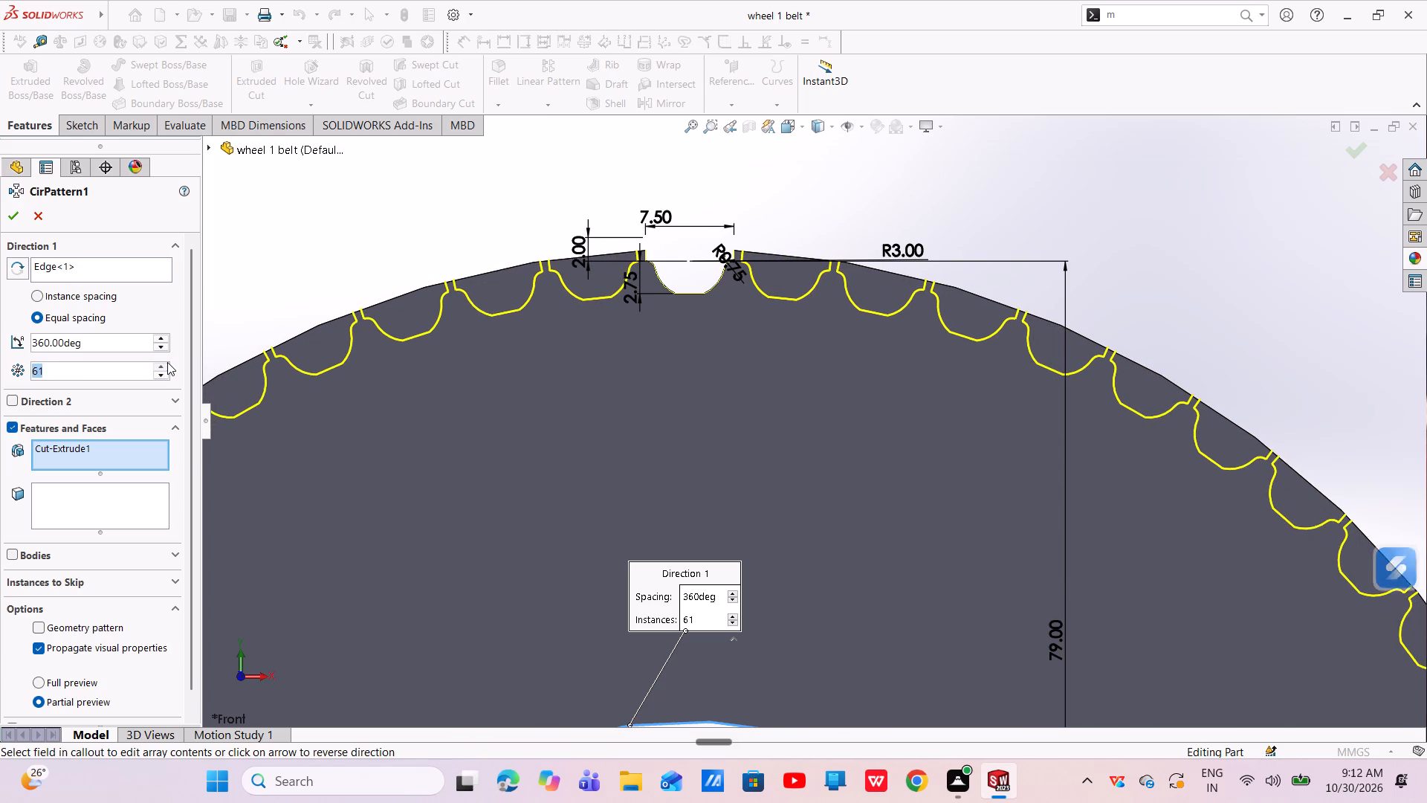
{"action": "left_click", "coordinate": [167, 362]}
{"action": "left_click", "coordinate": [167, 362]}
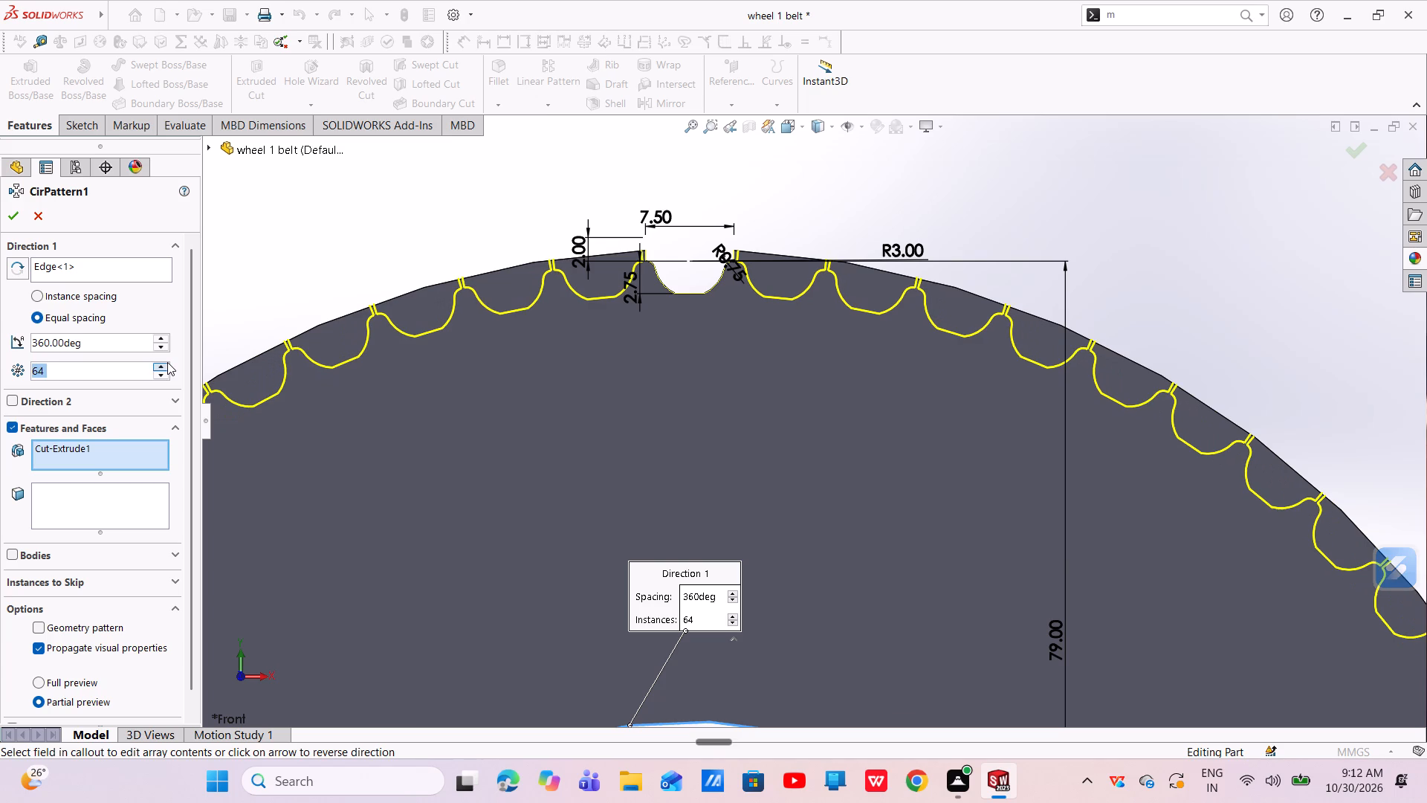
{"action": "left_click", "coordinate": [7, 215]}
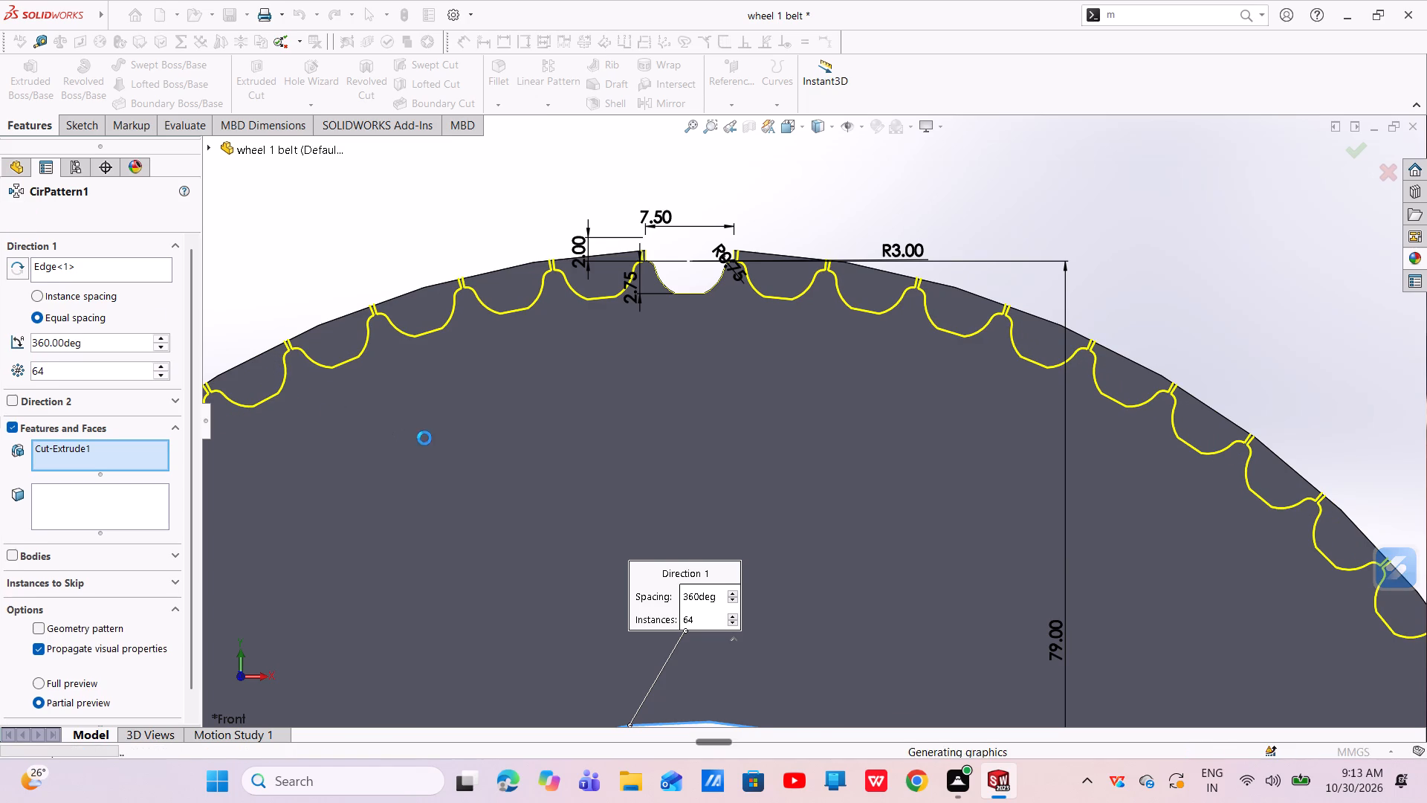
Edit the flange revolve's sketch, set the vertical distance from the hub edge to the flange bend to 25.11 mm, and finish the sketch.
{"action": "scroll", "coordinate": [467, 436], "scroll_direction": "up", "scroll_amount": 3}
{"action": "middle_click_drag", "start_coordinate": [649, 477], "coordinate": [611, 603]}
{"action": "scroll", "coordinate": [649, 520], "scroll_direction": "up", "scroll_amount": 3}
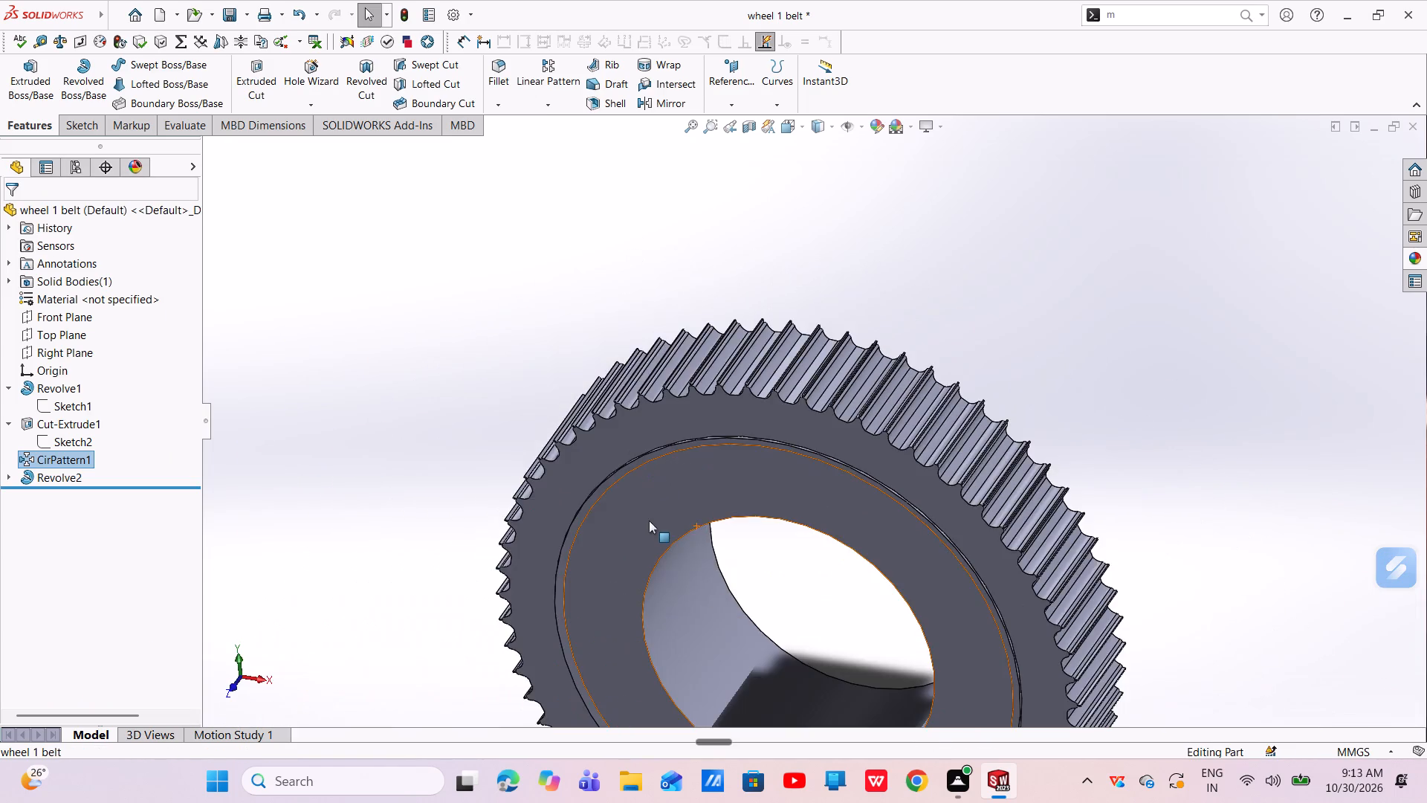
{"action": "scroll", "coordinate": [734, 499], "scroll_direction": "down", "scroll_amount": 5}
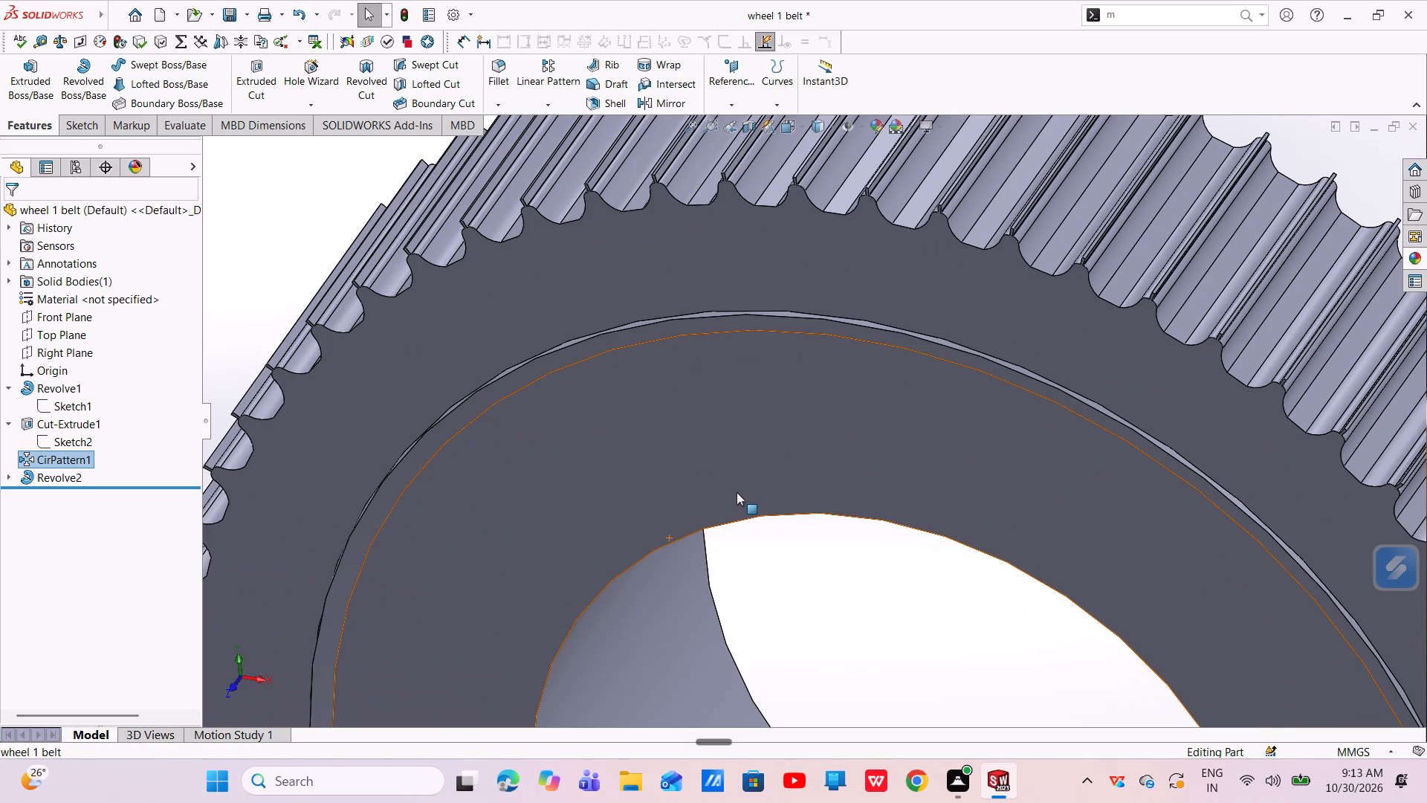
{"action": "left_click", "coordinate": [4, 477]}
{"action": "left_click", "coordinate": [9, 474]}
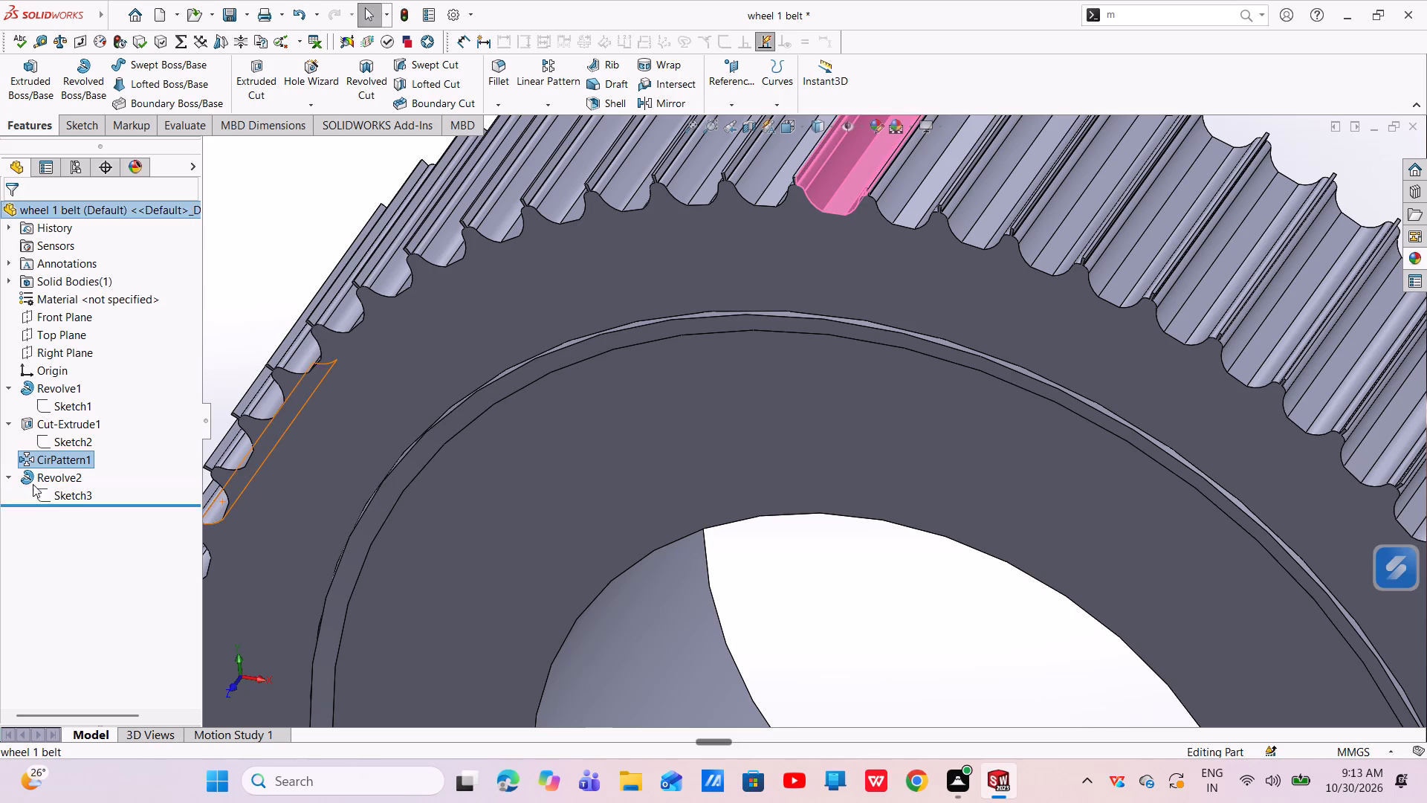
{"action": "left_click", "coordinate": [81, 497]}
{"action": "left_click", "coordinate": [88, 454]}
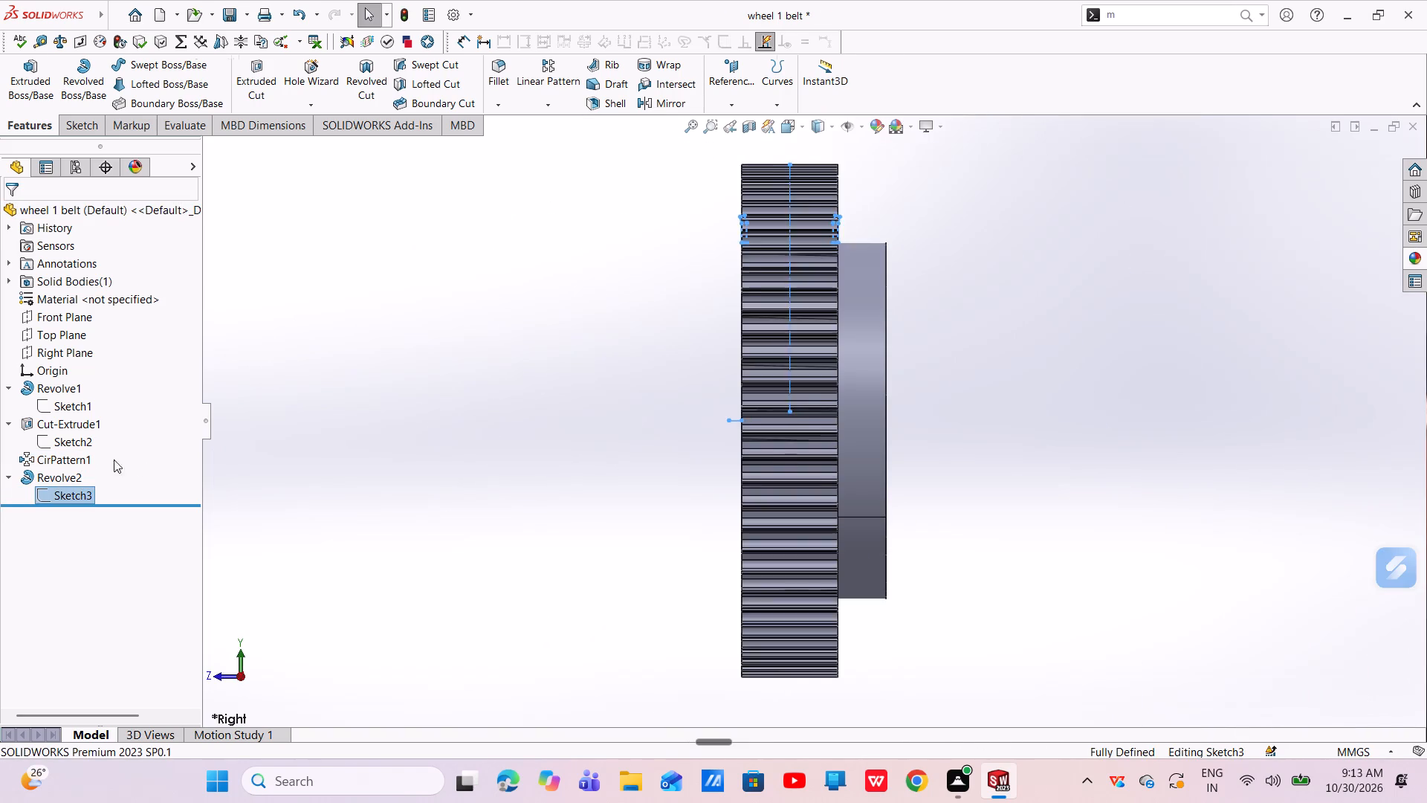
{"action": "scroll", "coordinate": [917, 226], "scroll_direction": "down", "scroll_amount": 9}
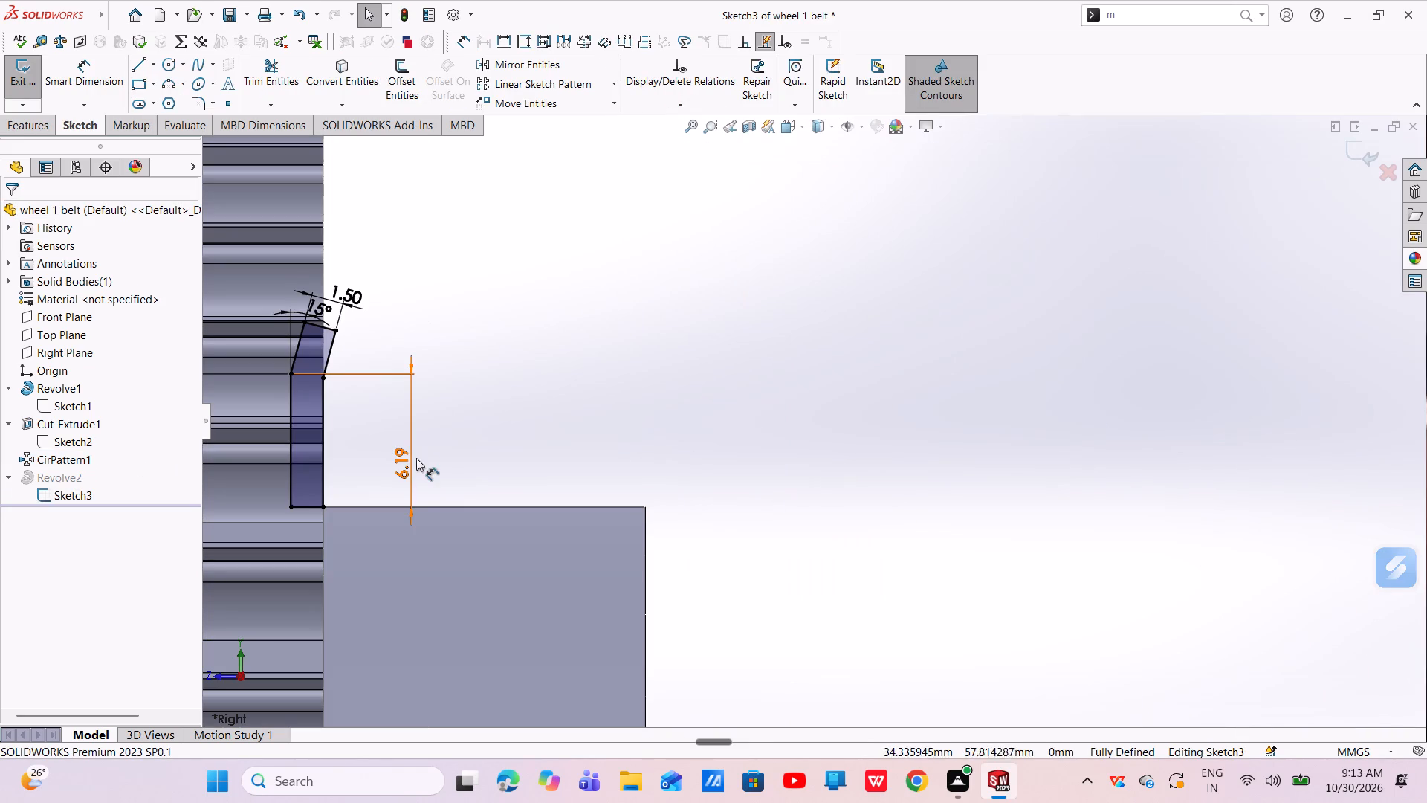
{"action": "double_click", "coordinate": [414, 458]}
{"action": "key", "text": "BackSpace"}
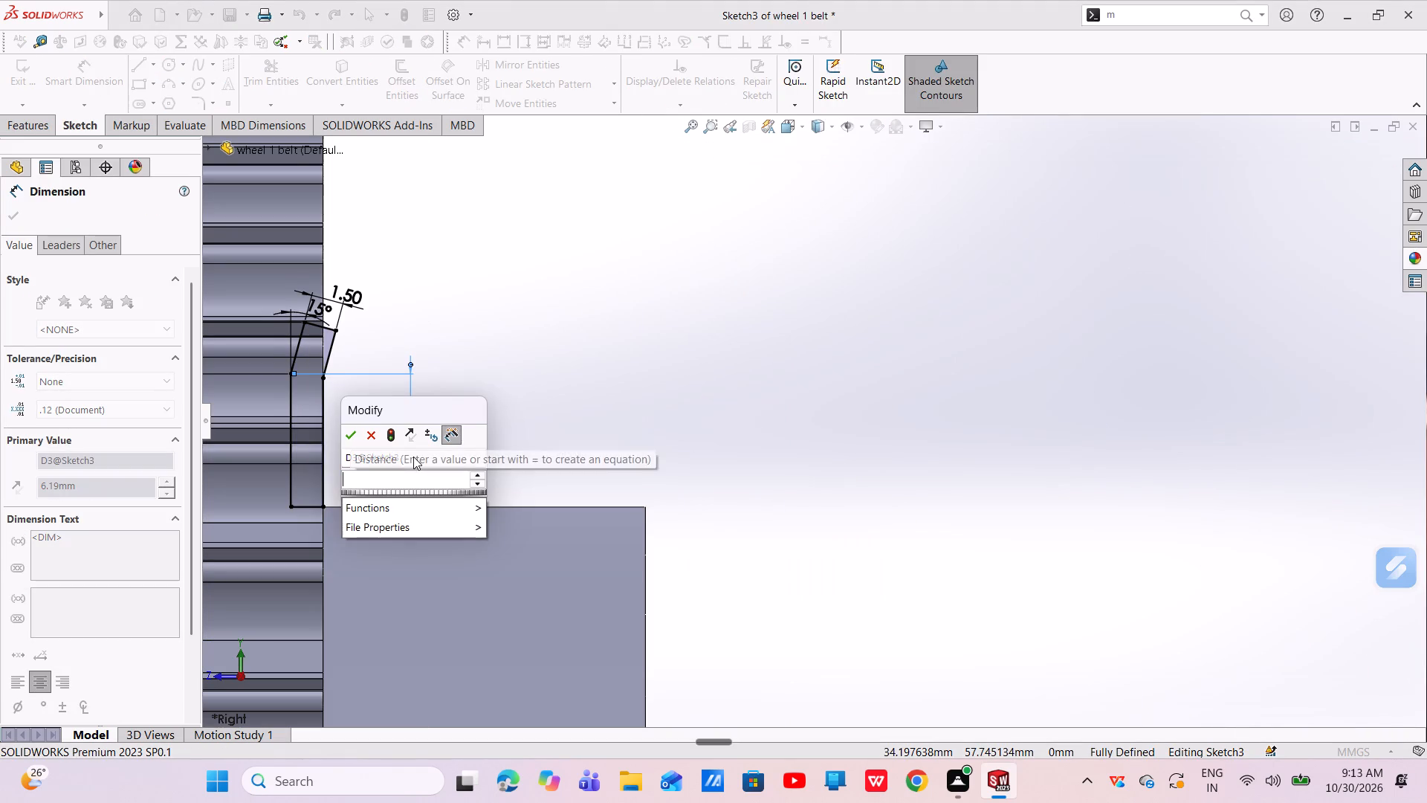
{"action": "type", "text": "25"}
{"action": "key", "text": "period"}
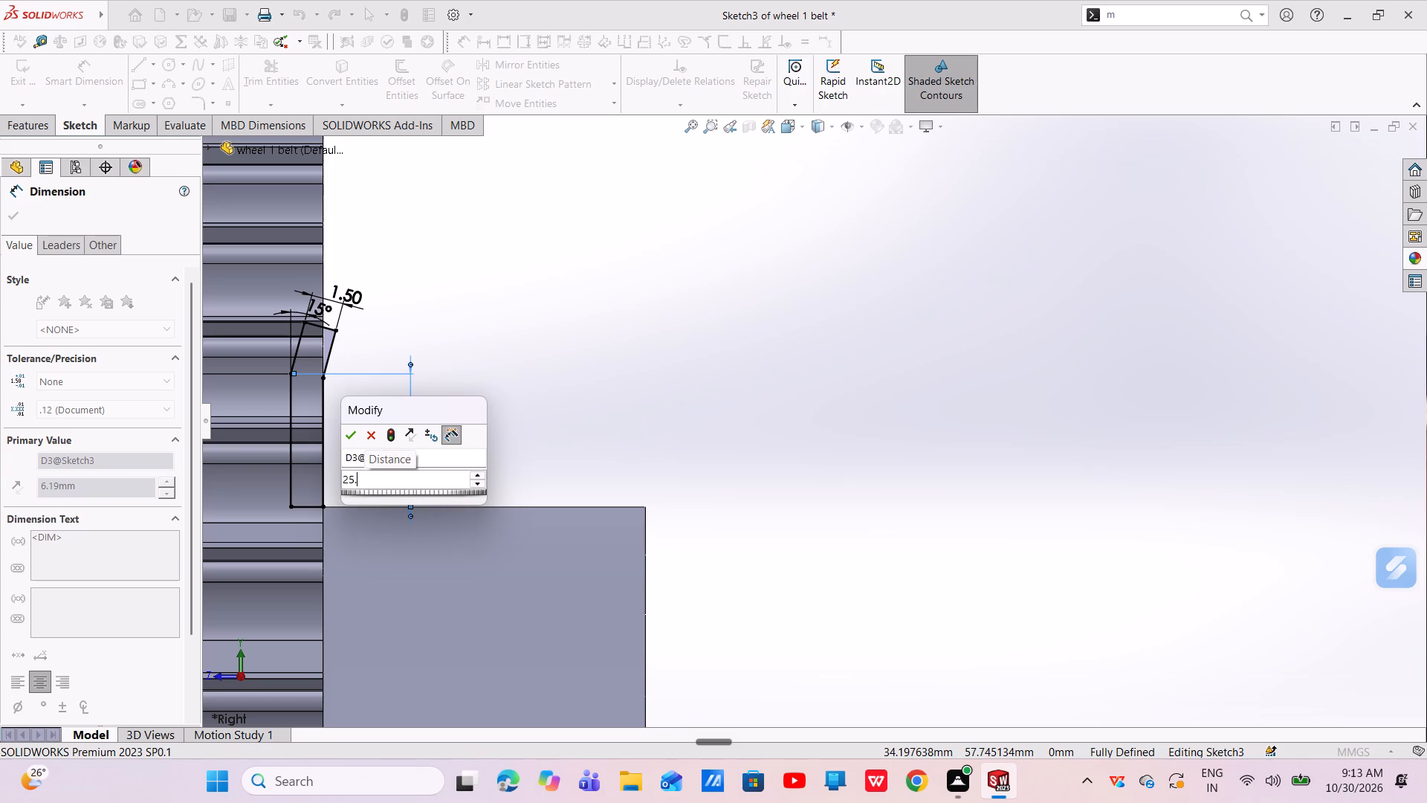
{"action": "type", "text": "11"}
{"action": "key", "text": "Return"}
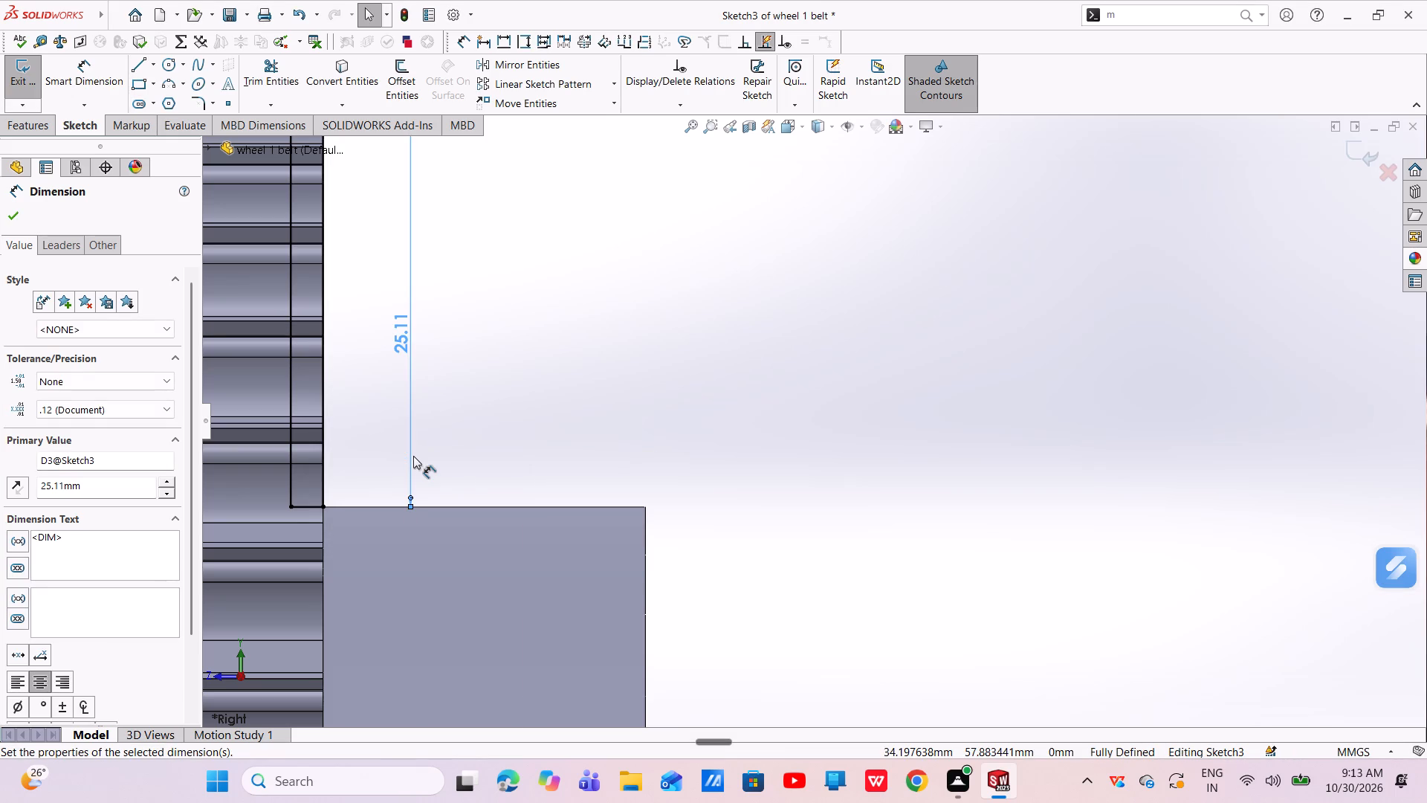
{"action": "scroll", "coordinate": [412, 450], "scroll_direction": "up", "scroll_amount": 4}
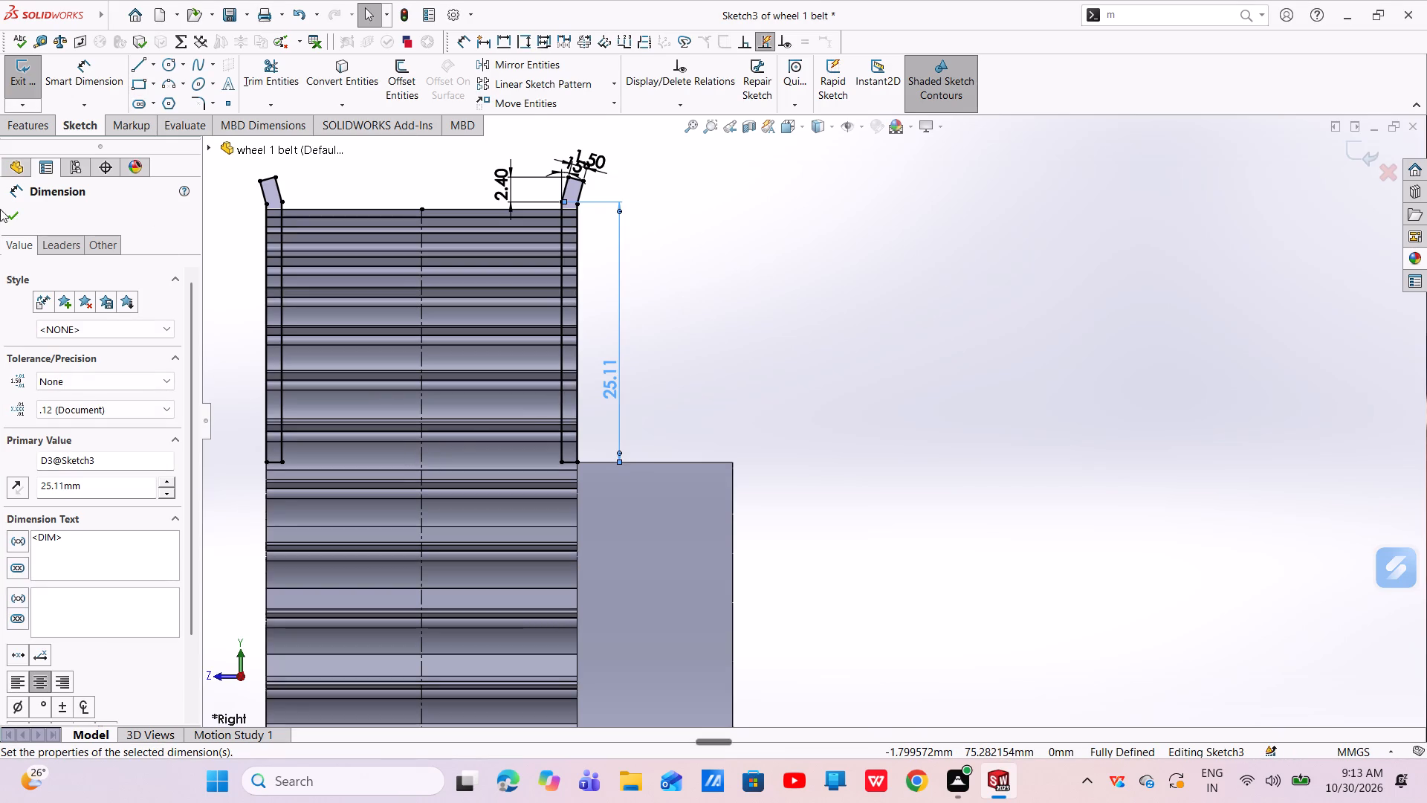
{"action": "left_click", "coordinate": [7, 217]}
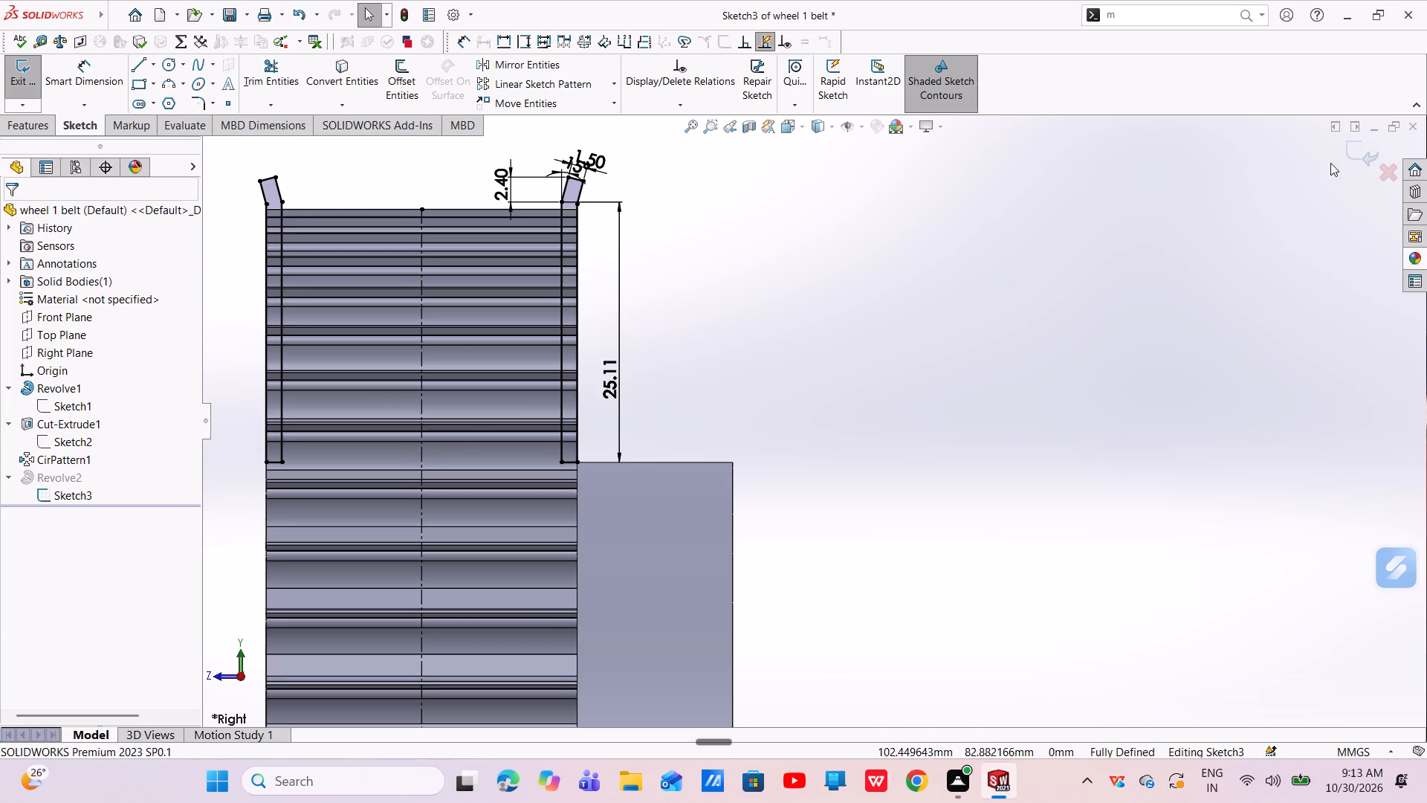
{"action": "left_click", "coordinate": [1343, 147]}
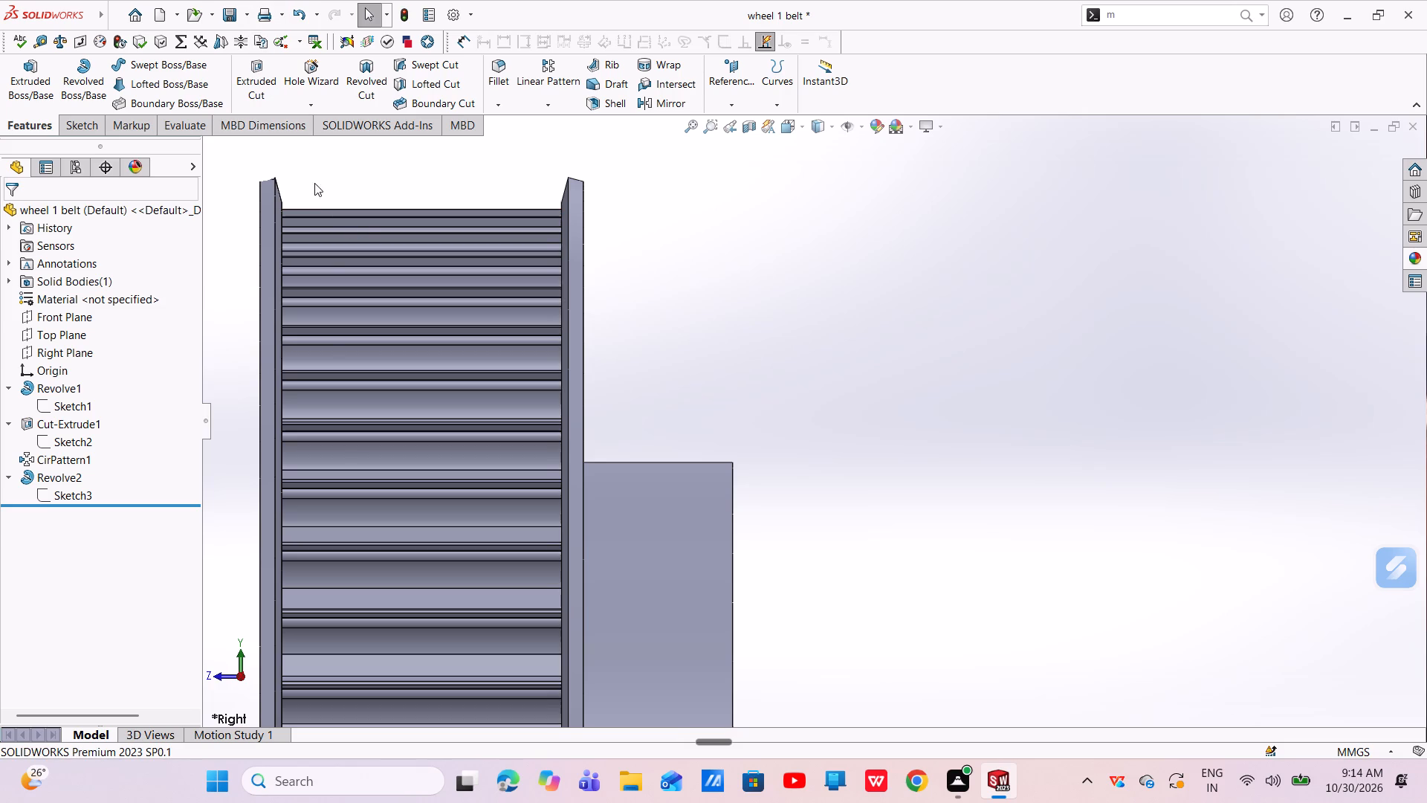
Save the enlarged pulley as a new part file named "wheel 2 belt" in New folder.
{"action": "left_click", "coordinate": [249, 14]}
{"action": "left_click", "coordinate": [264, 62]}
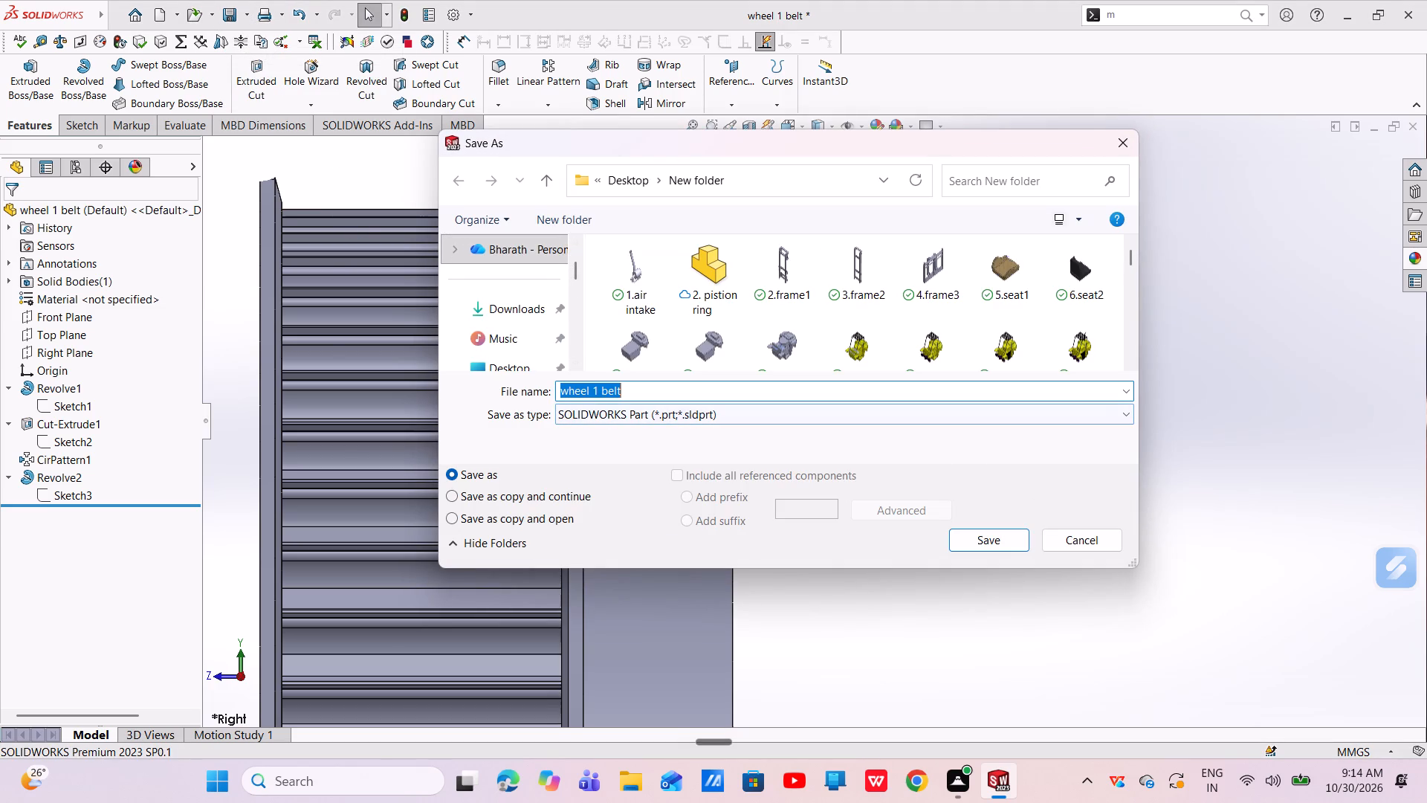
{"action": "left_click_drag", "start_coordinate": [649, 393], "coordinate": [468, 404]}
{"action": "left_click", "coordinate": [600, 395]}
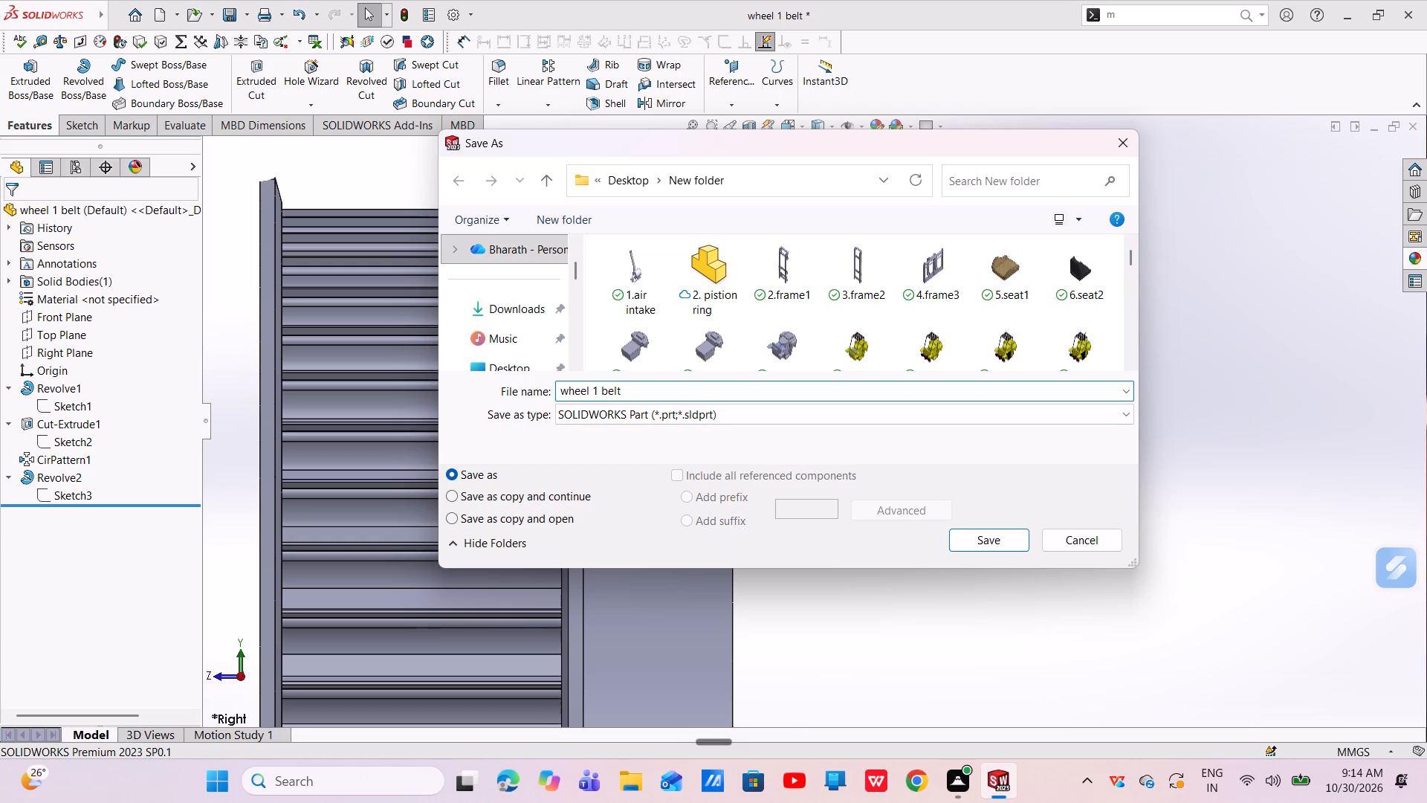
{"action": "key", "text": "BackSpace"}
{"action": "key", "text": "BackSpace"}
{"action": "key", "text": "2"}
{"action": "key", "text": "space"}
{"action": "key", "text": "Return"}
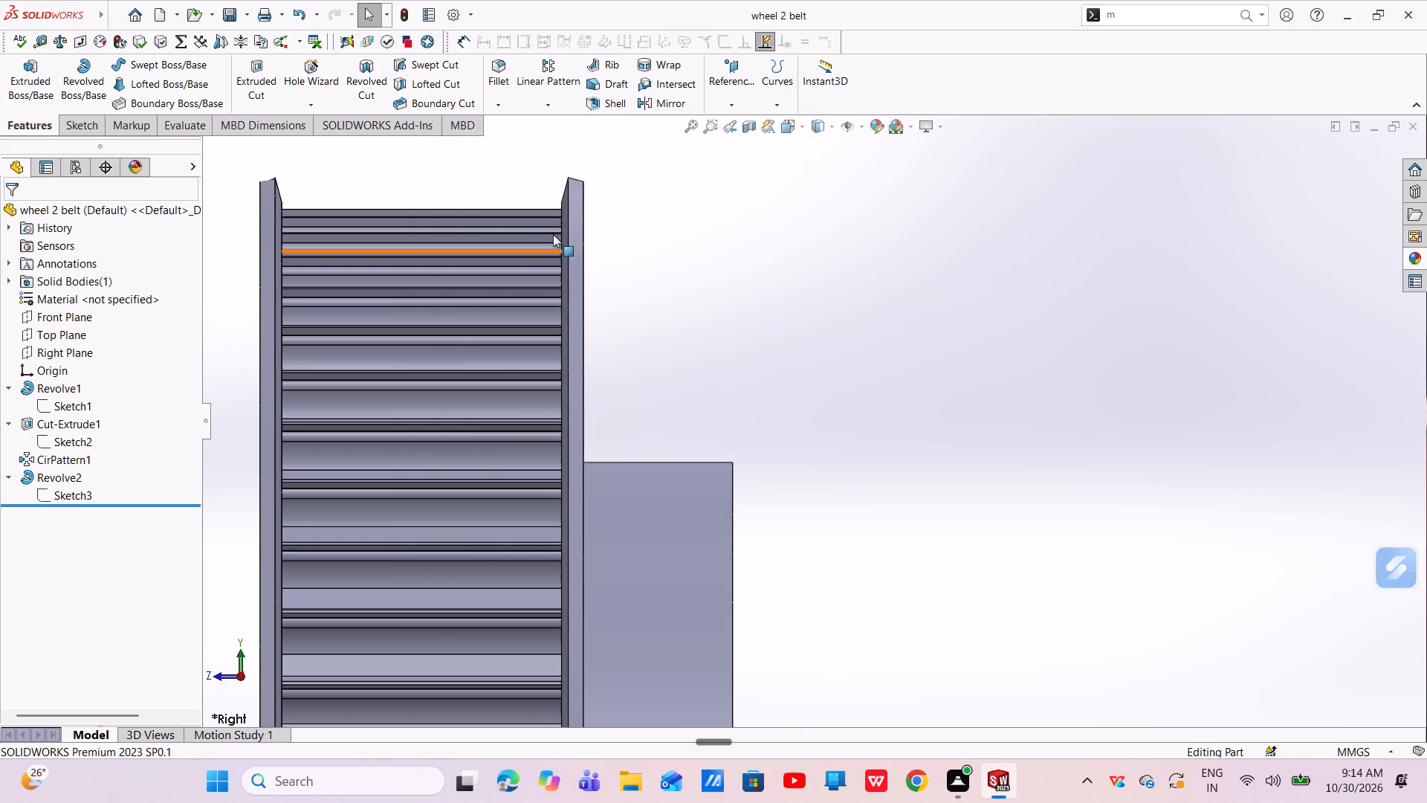
Export the part as an Adobe PDF named "wheel 2 belt" in the same folder.
{"action": "left_click", "coordinate": [241, 15]}
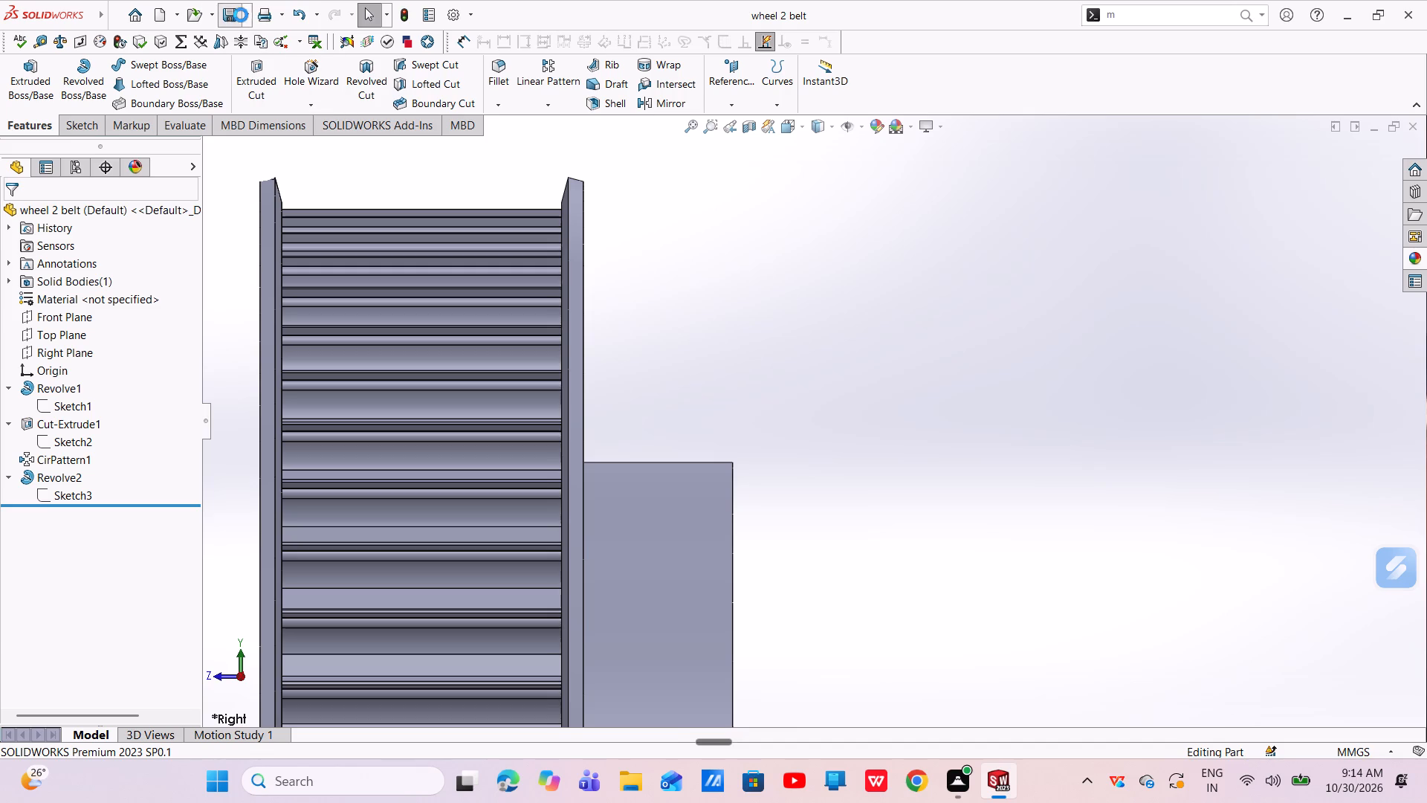
{"action": "left_click", "coordinate": [249, 15]}
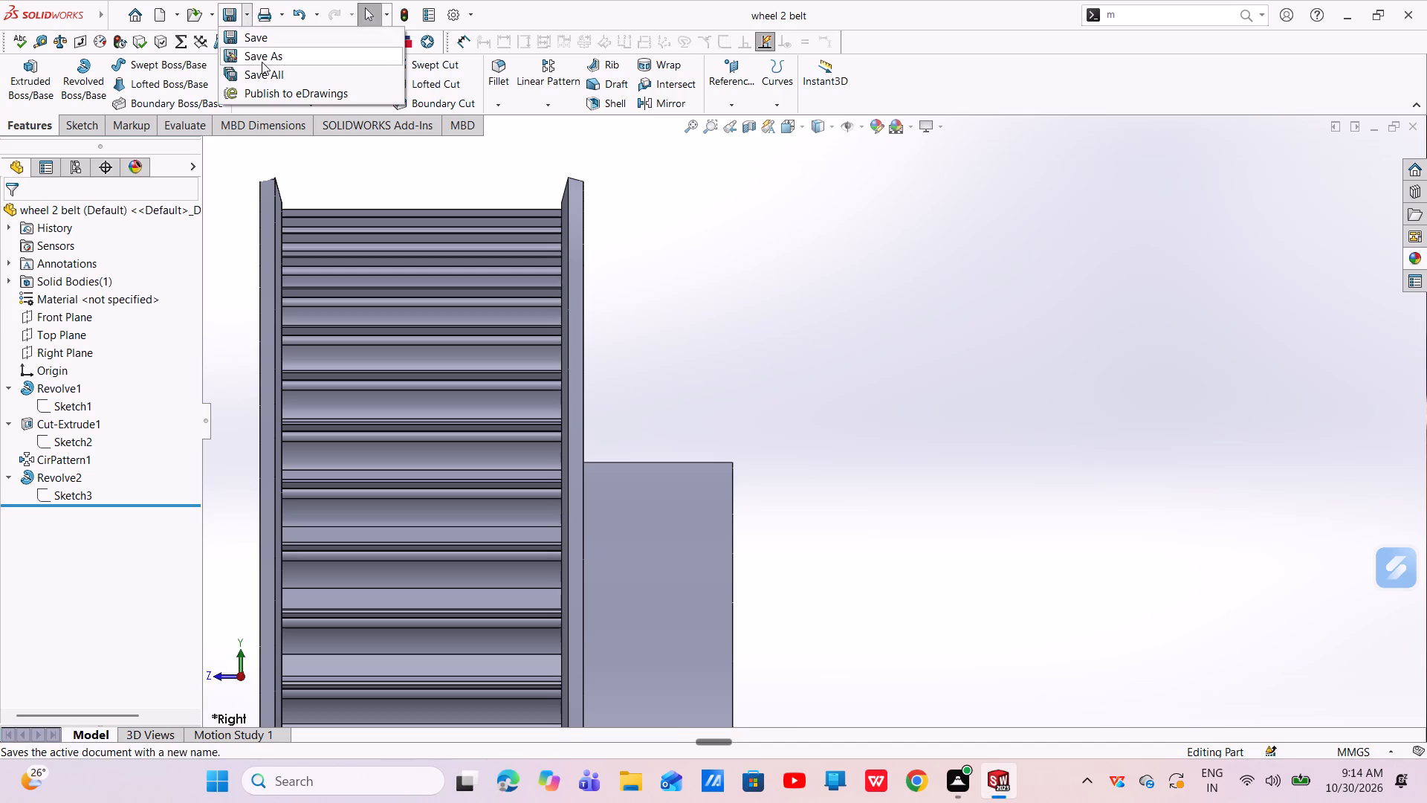
{"action": "left_click", "coordinate": [262, 60]}
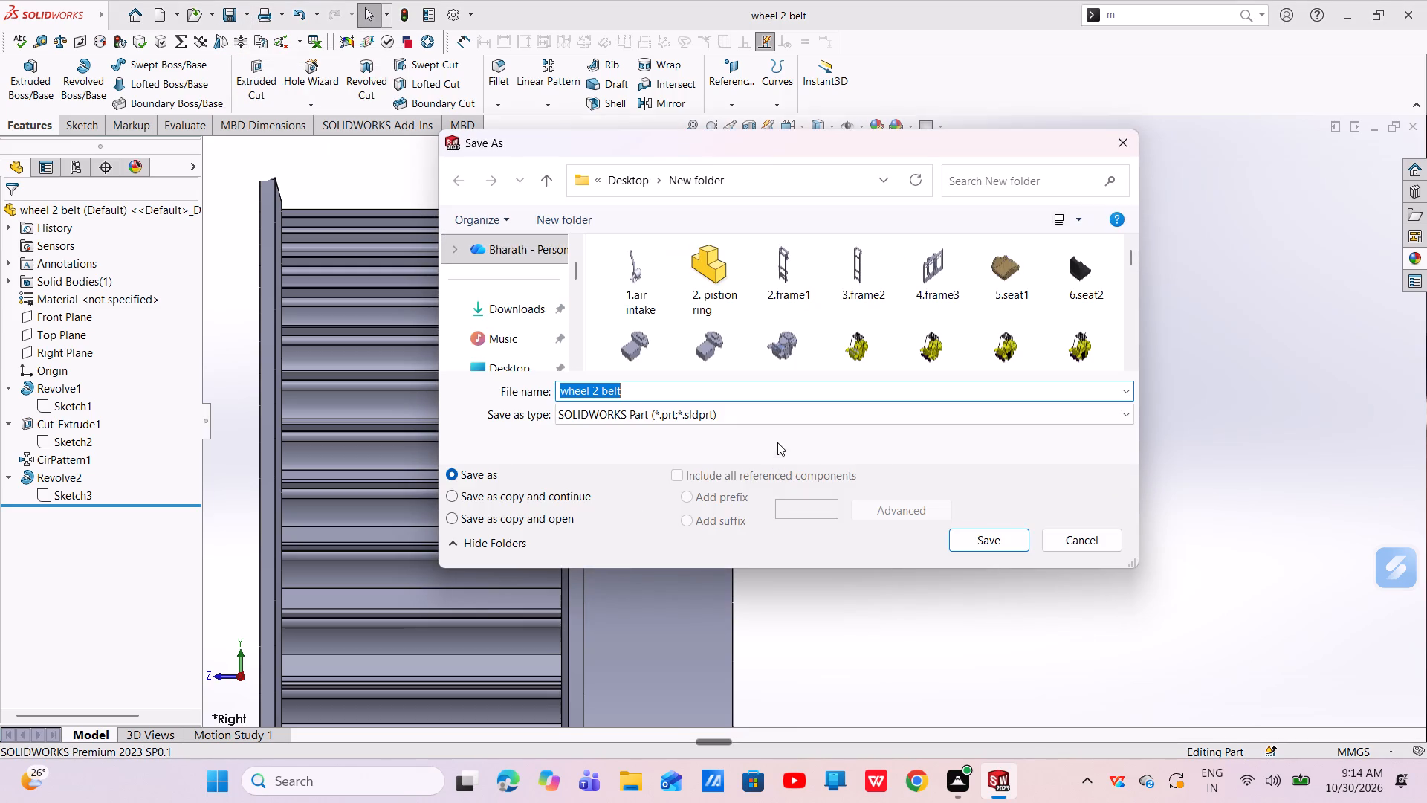
{"action": "left_click", "coordinate": [779, 418]}
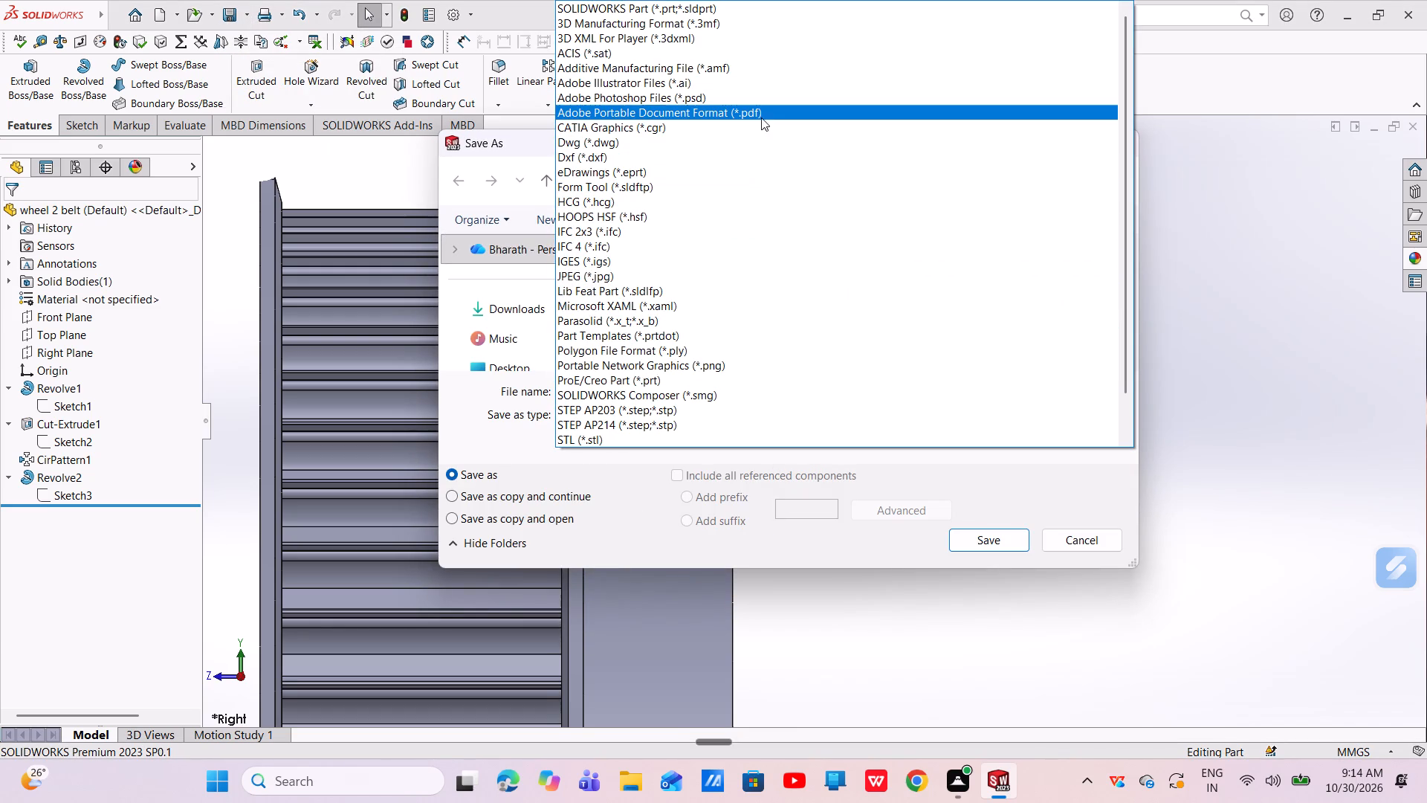
{"action": "left_click", "coordinate": [761, 113]}
{"action": "left_click", "coordinate": [968, 572]}
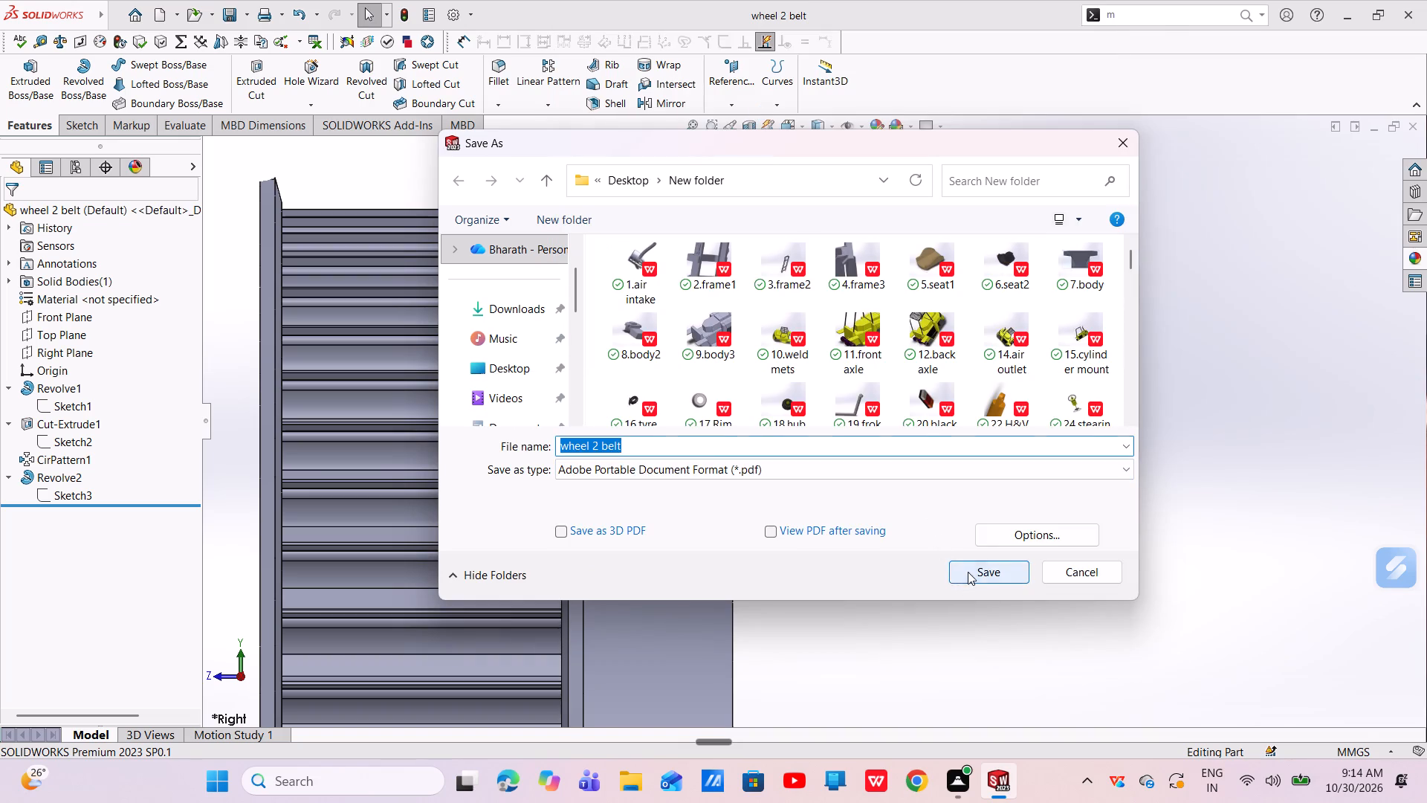